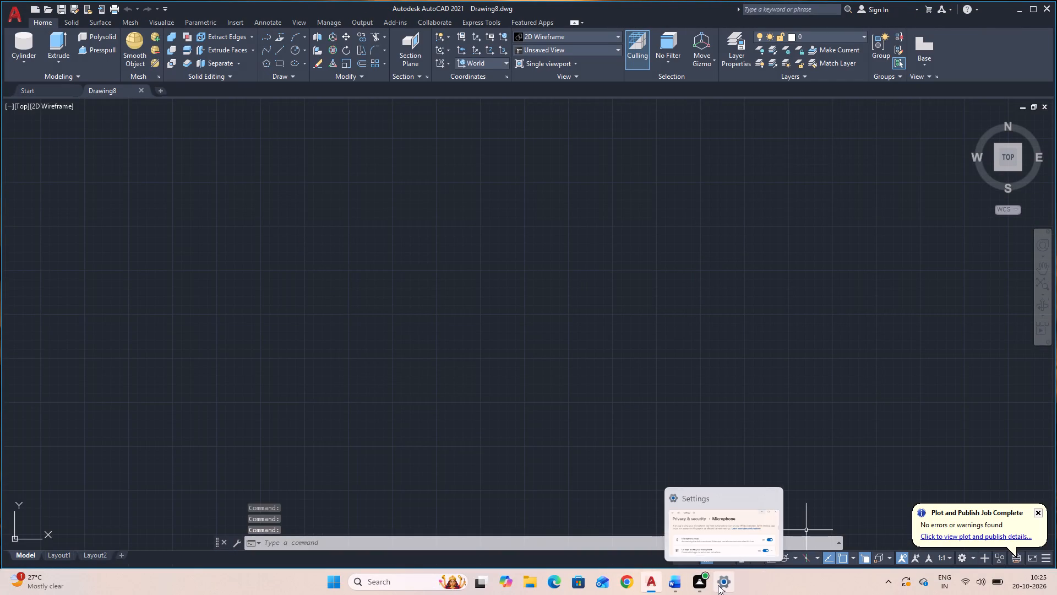
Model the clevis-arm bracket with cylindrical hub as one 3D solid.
Close the Settings window.
click(770, 500)
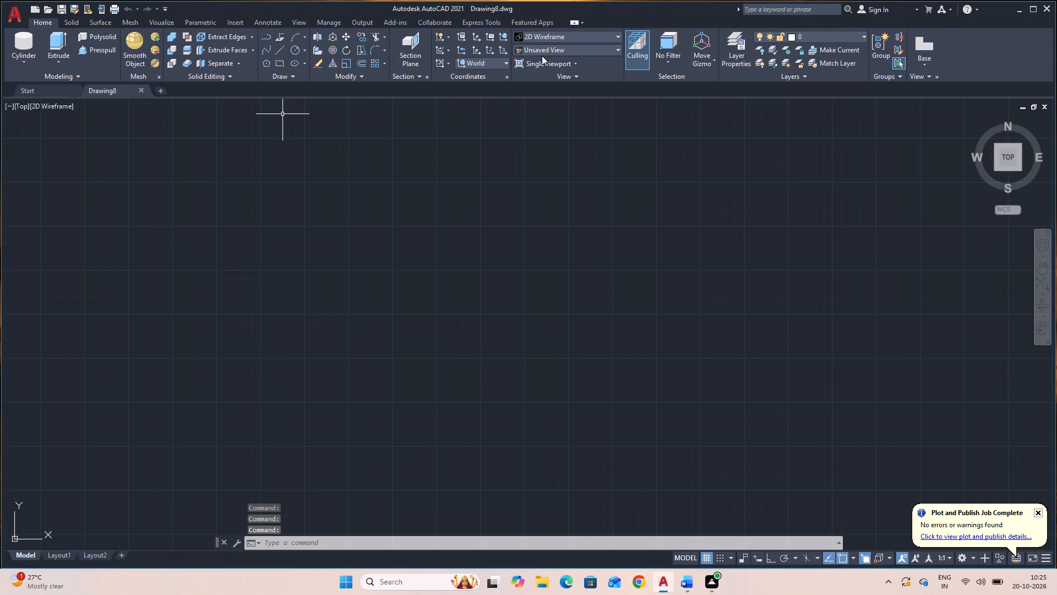
Set the viewport to the Shaded with edges visual style and the SE Isometric view.
click(559, 37)
click(578, 101)
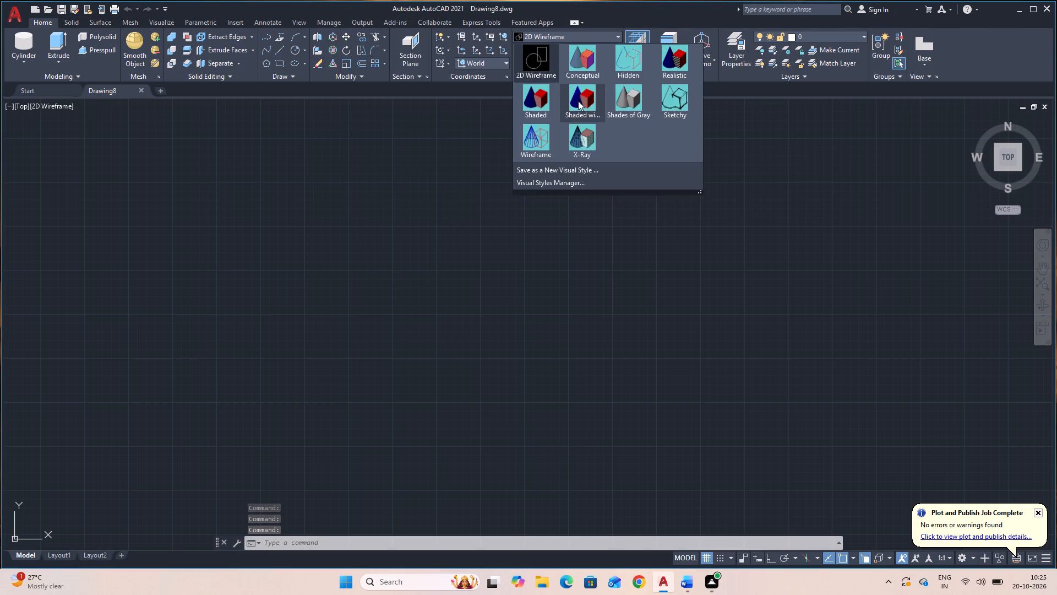
click(577, 53)
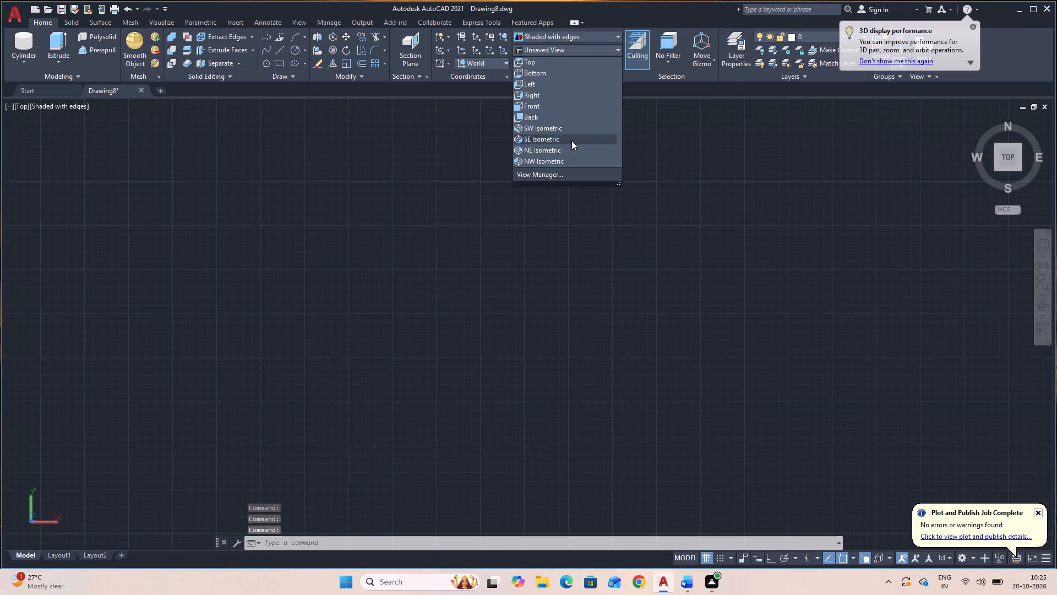
click(572, 140)
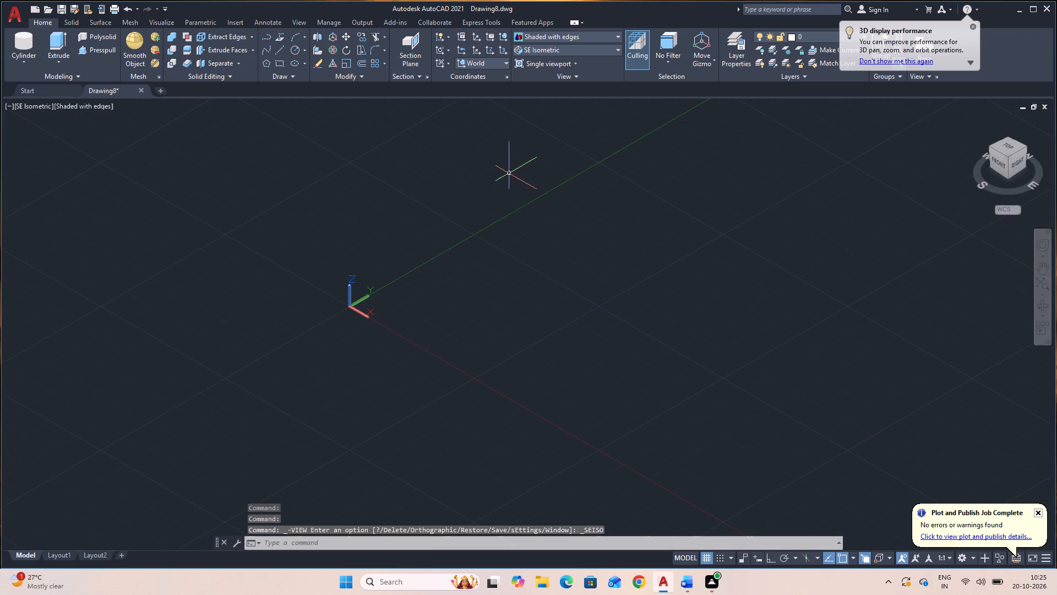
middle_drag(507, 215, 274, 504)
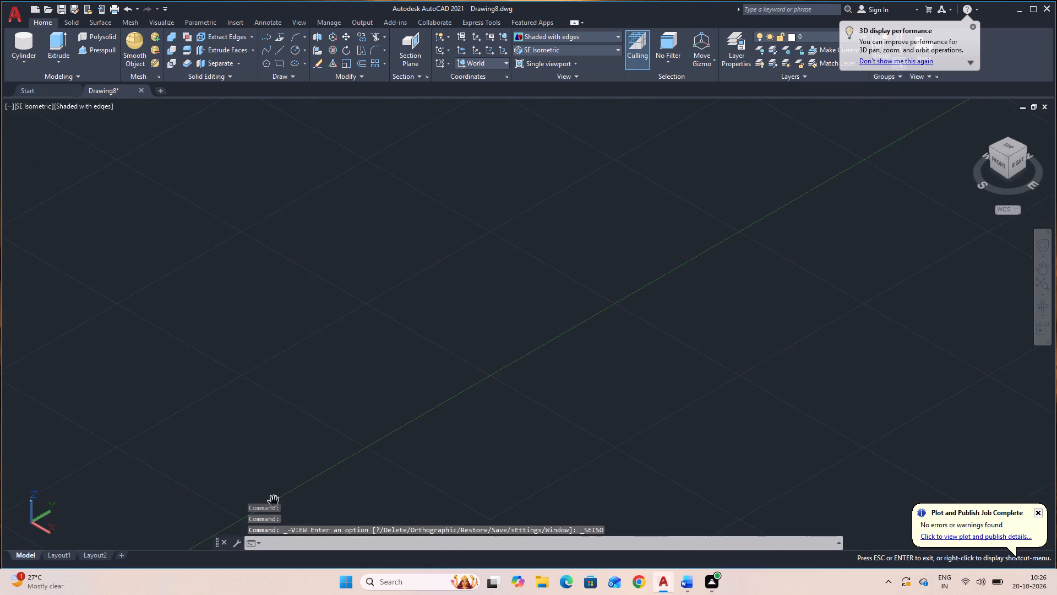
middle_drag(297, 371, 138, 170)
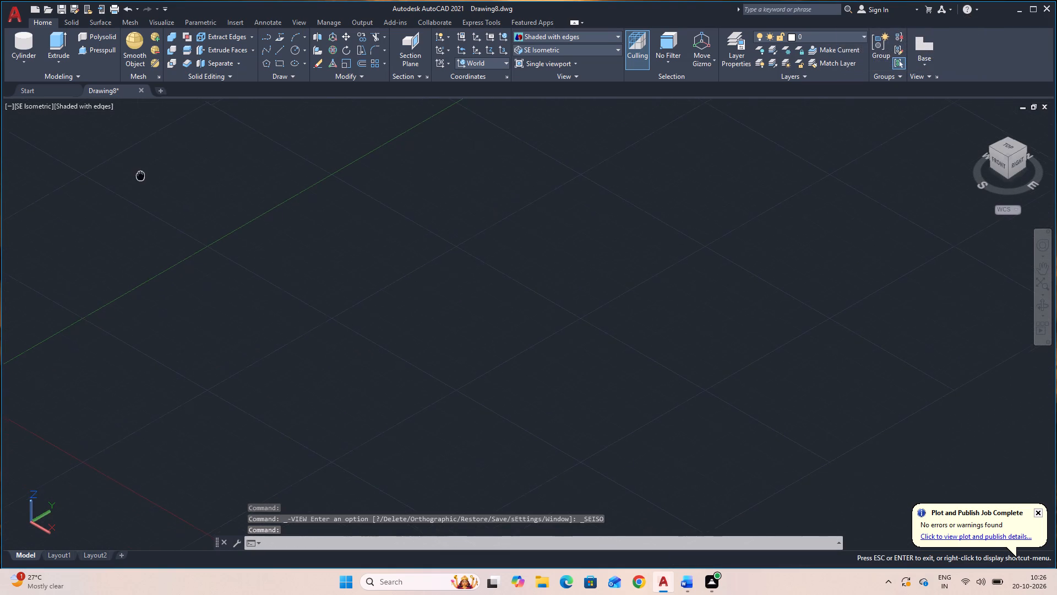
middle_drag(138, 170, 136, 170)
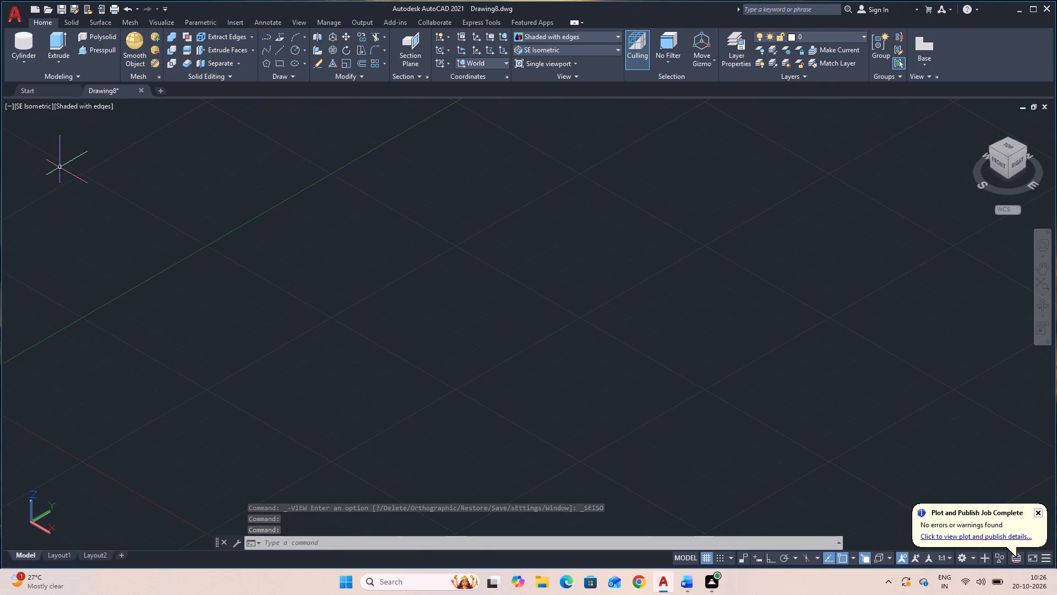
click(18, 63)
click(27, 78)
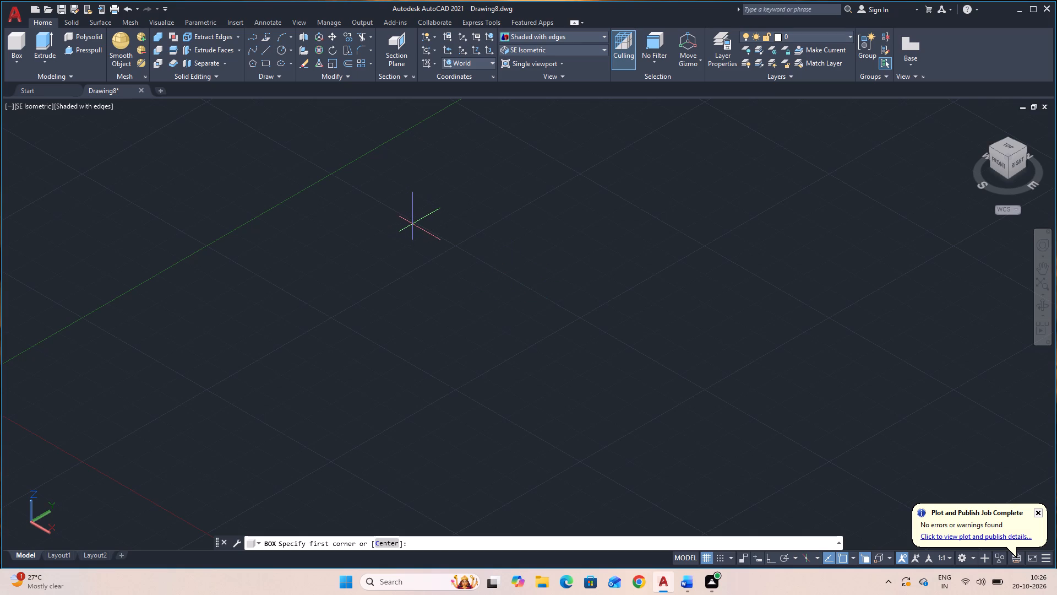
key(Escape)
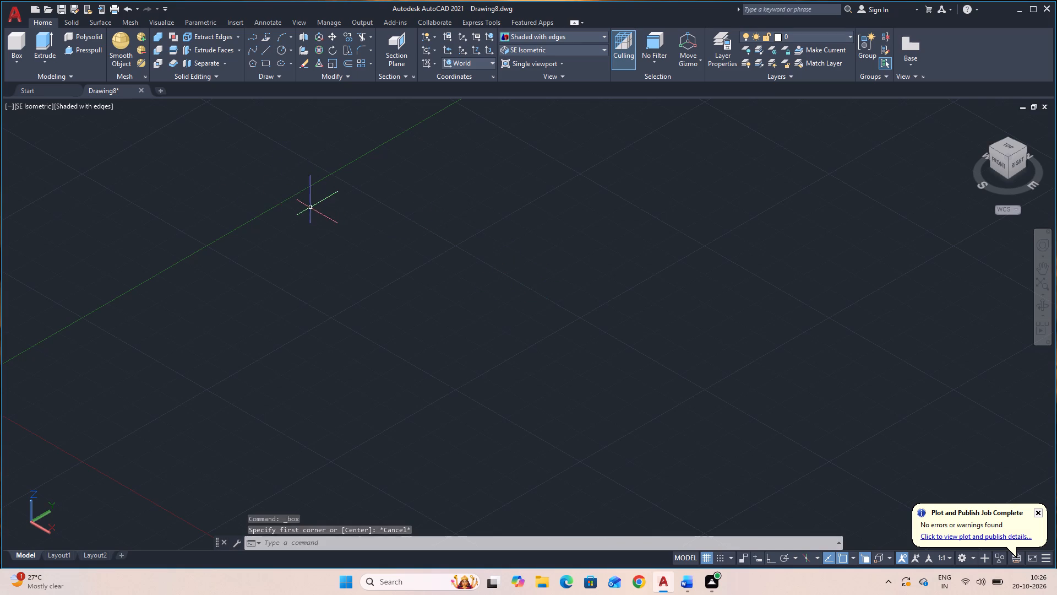
Create a solid box 110 long in the Y direction with Ortho on, 50 wide and 10 high.
click(16, 43)
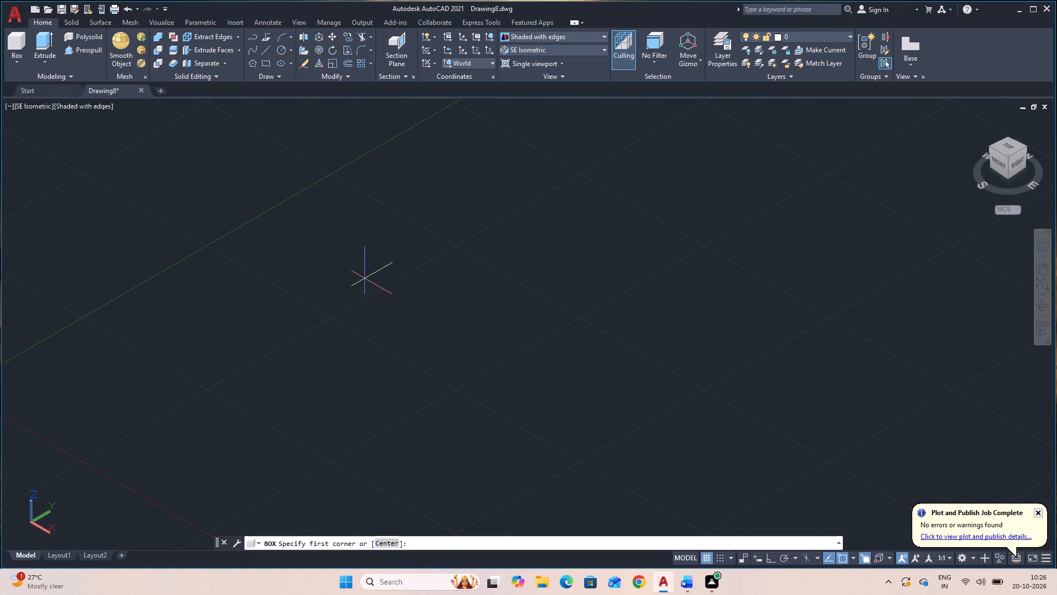
click(365, 354)
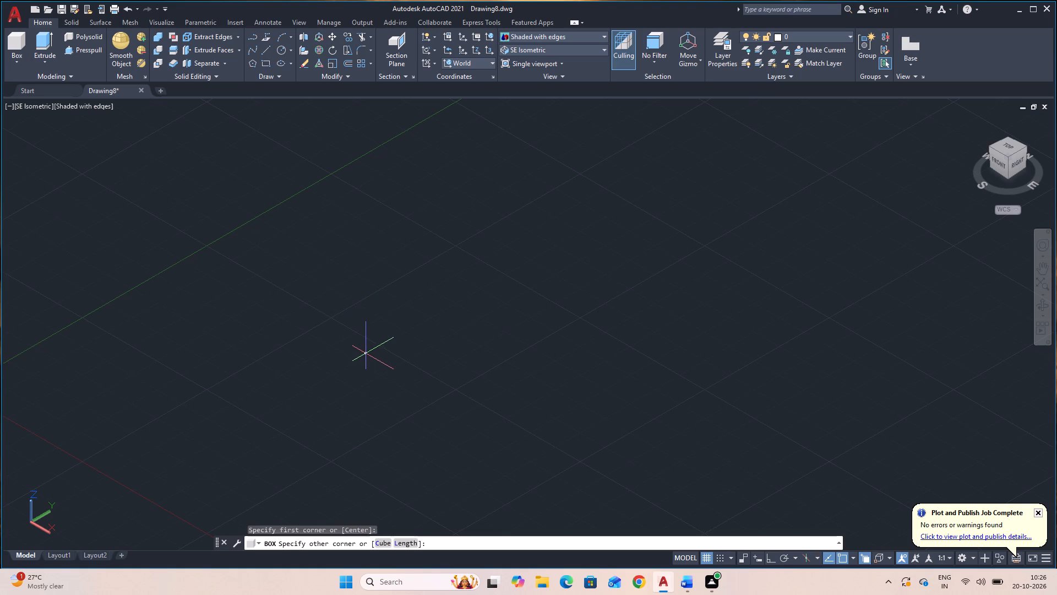
text(L)
key(space)
key(F8)
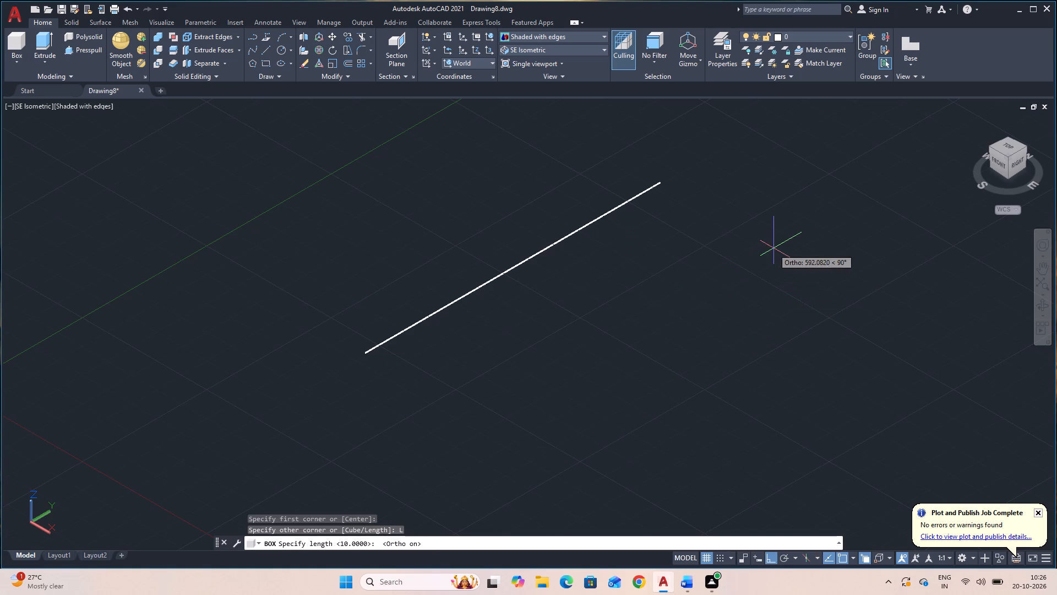
text(110)
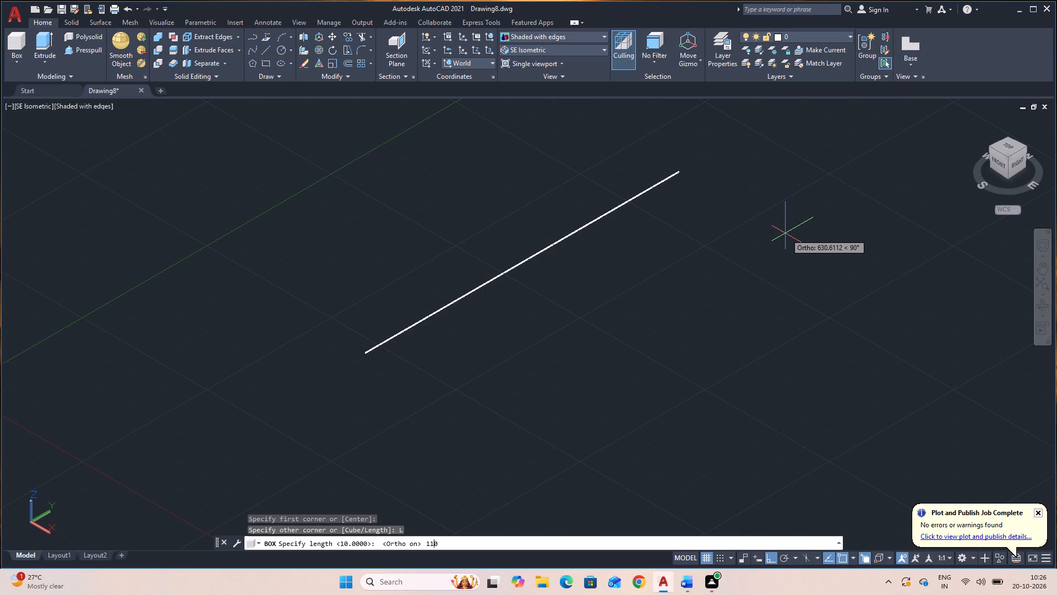
key(Return)
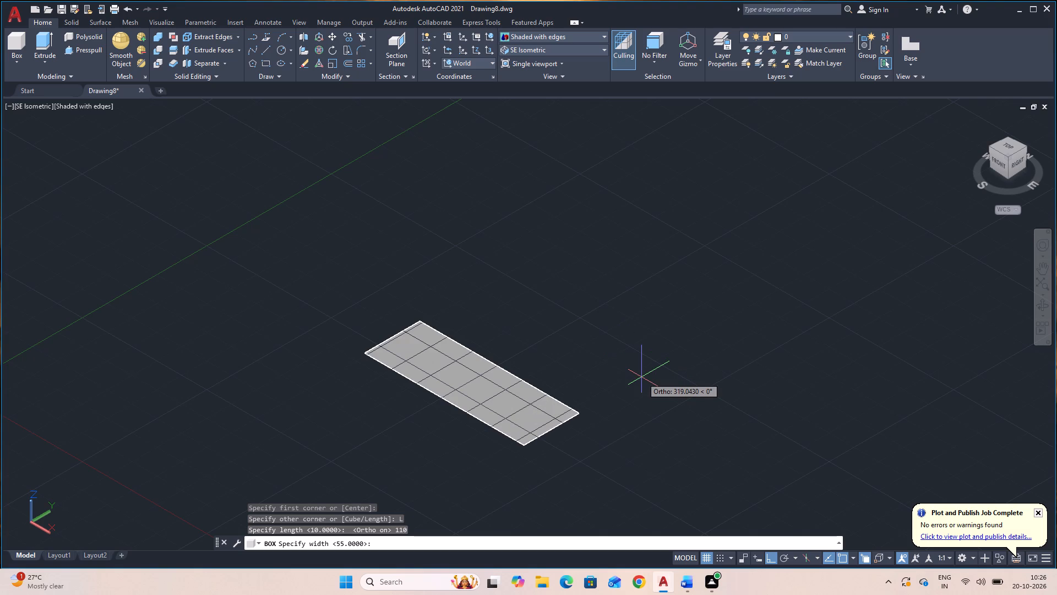
text(50)
key(Return)
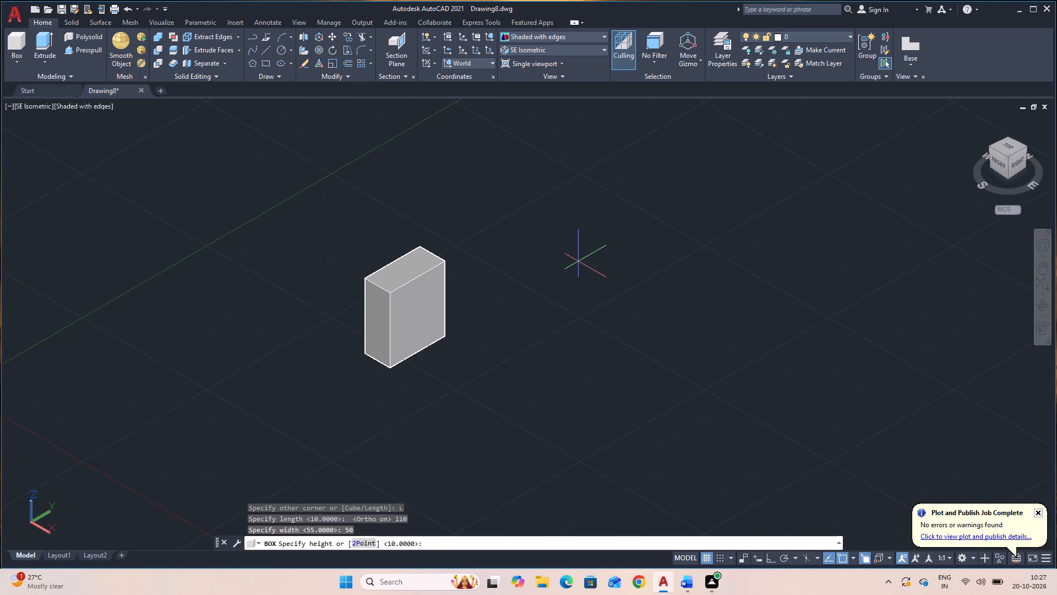
text(10)
key(Return)
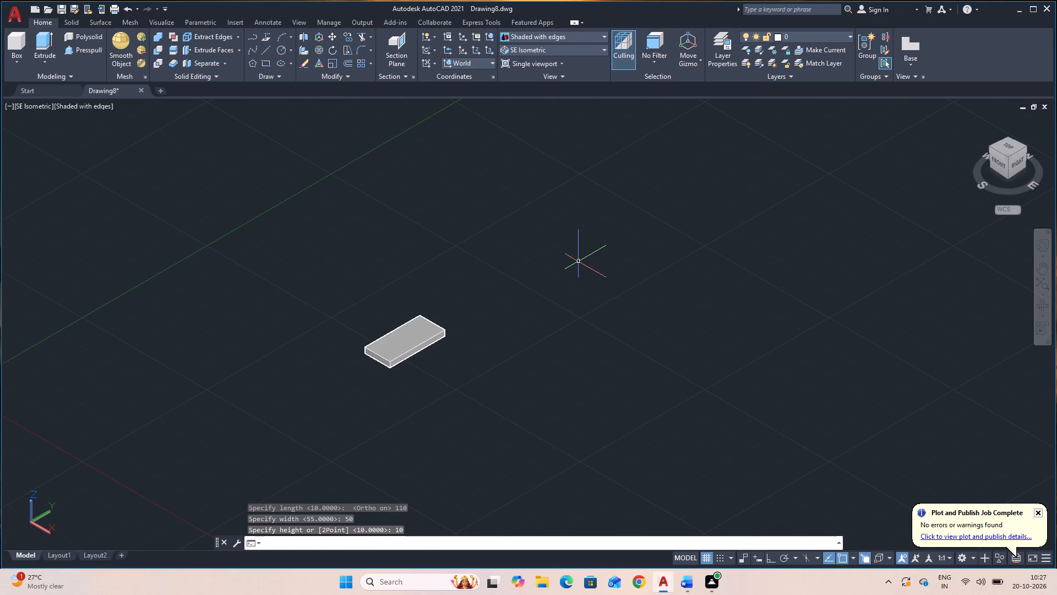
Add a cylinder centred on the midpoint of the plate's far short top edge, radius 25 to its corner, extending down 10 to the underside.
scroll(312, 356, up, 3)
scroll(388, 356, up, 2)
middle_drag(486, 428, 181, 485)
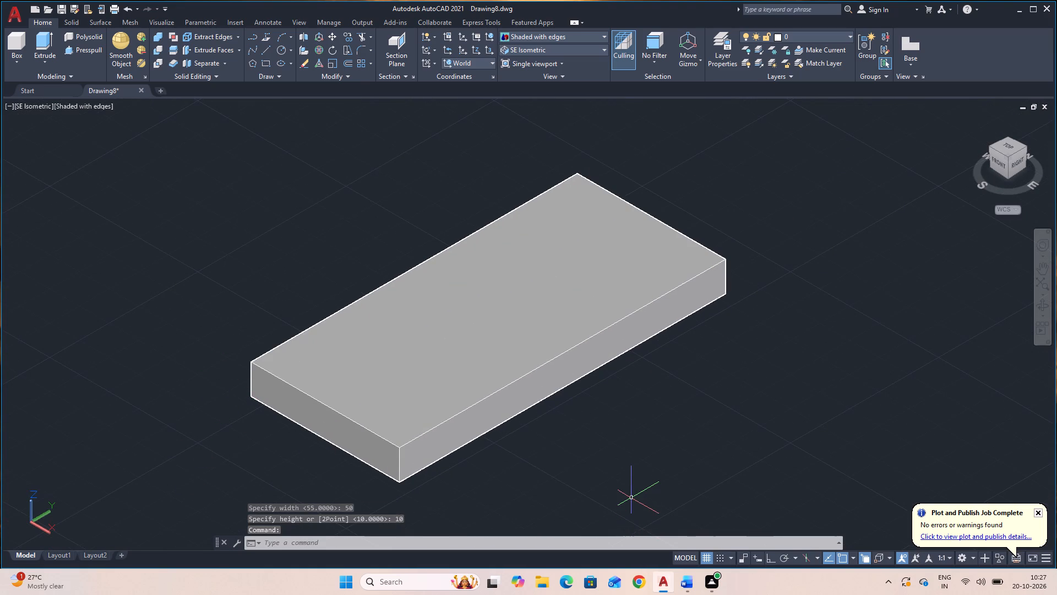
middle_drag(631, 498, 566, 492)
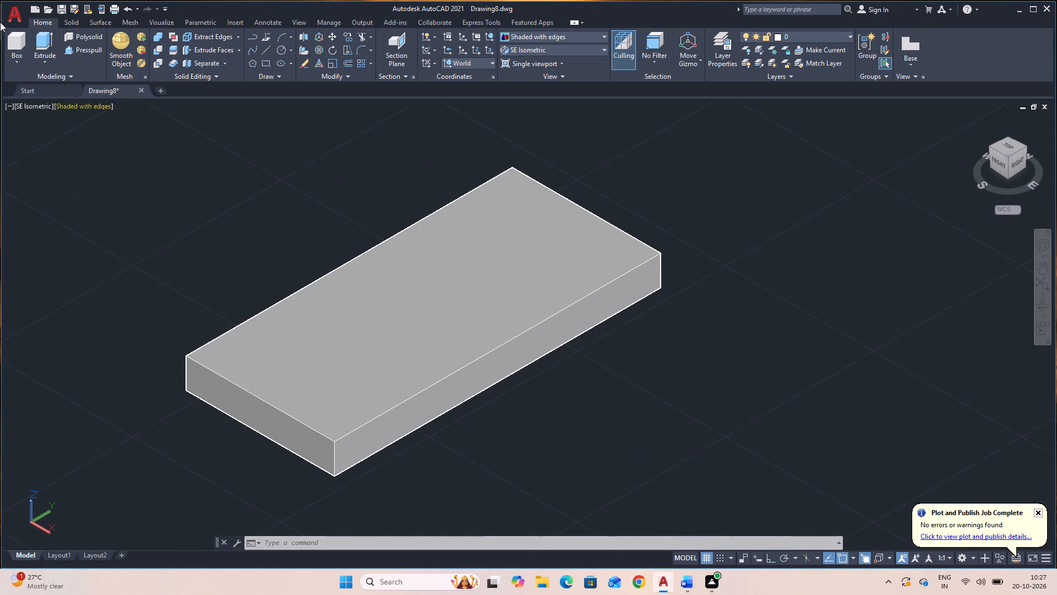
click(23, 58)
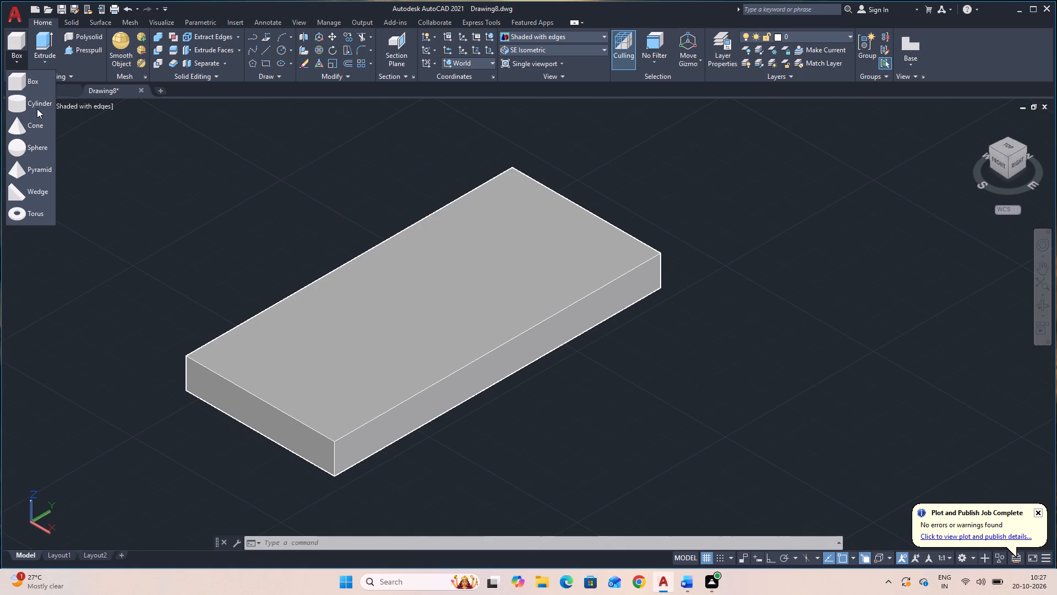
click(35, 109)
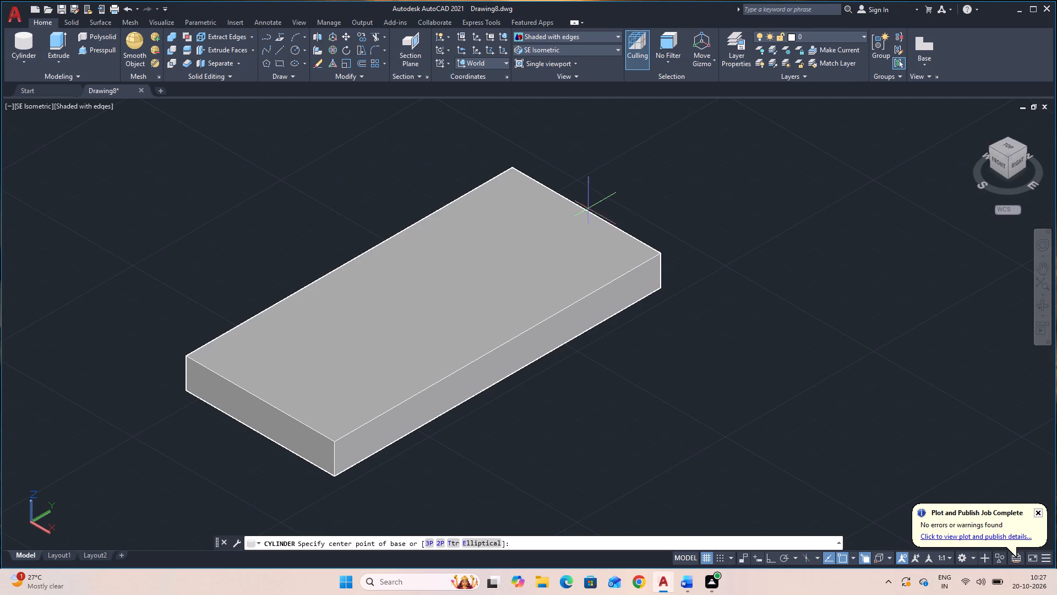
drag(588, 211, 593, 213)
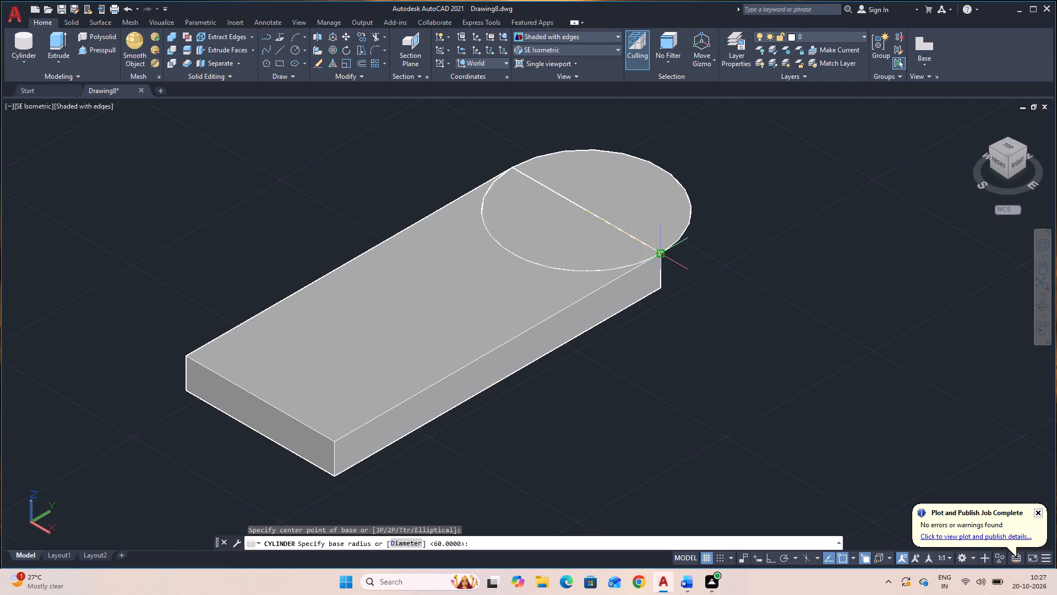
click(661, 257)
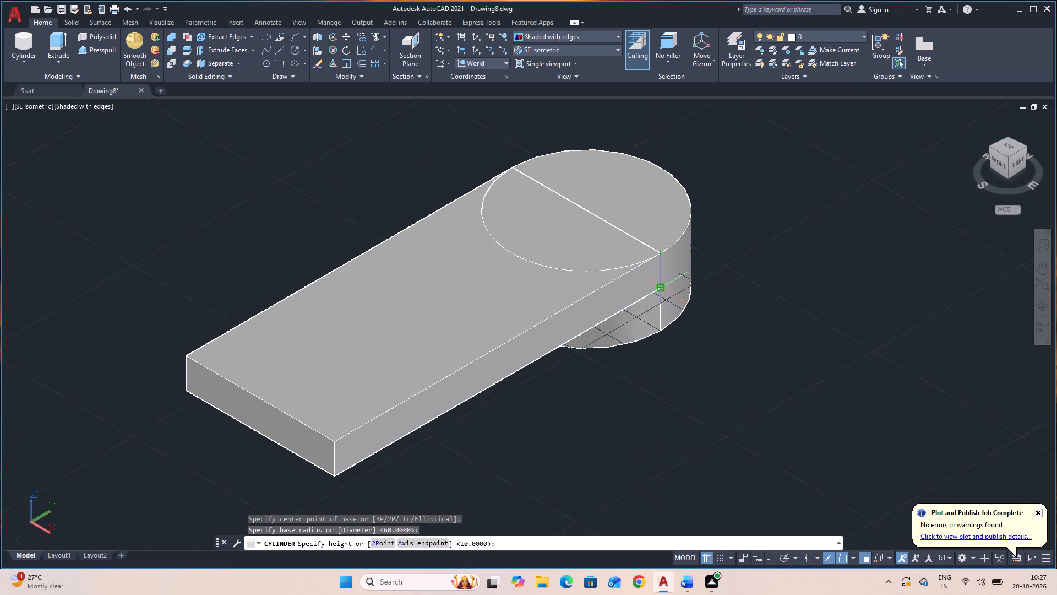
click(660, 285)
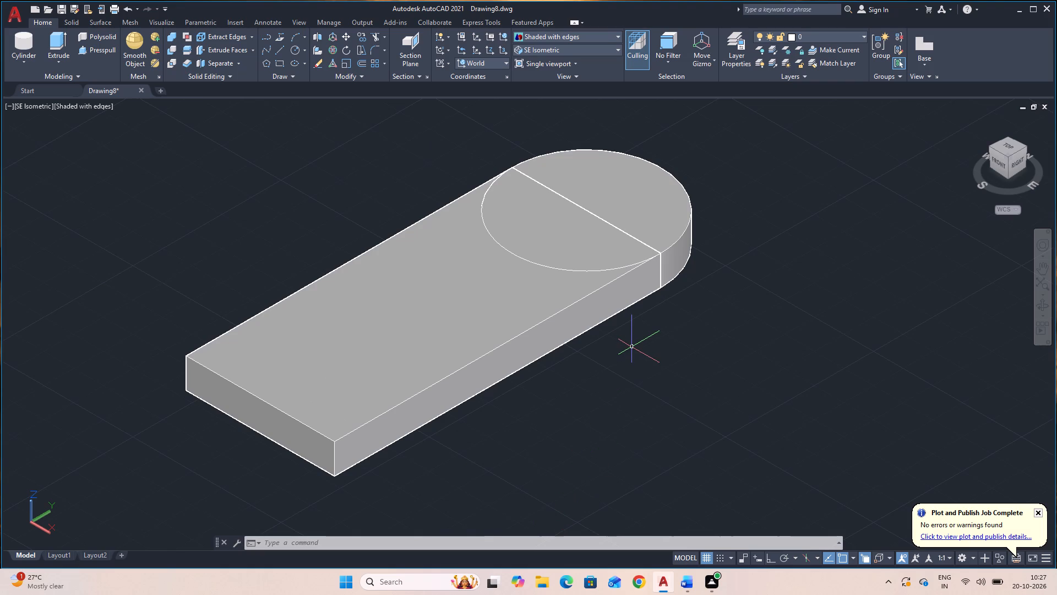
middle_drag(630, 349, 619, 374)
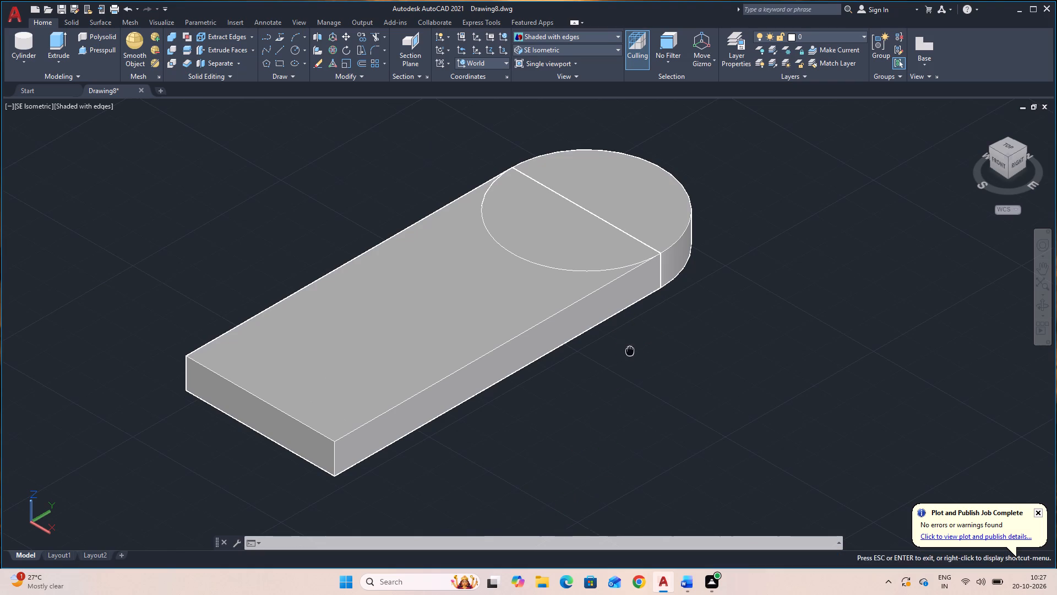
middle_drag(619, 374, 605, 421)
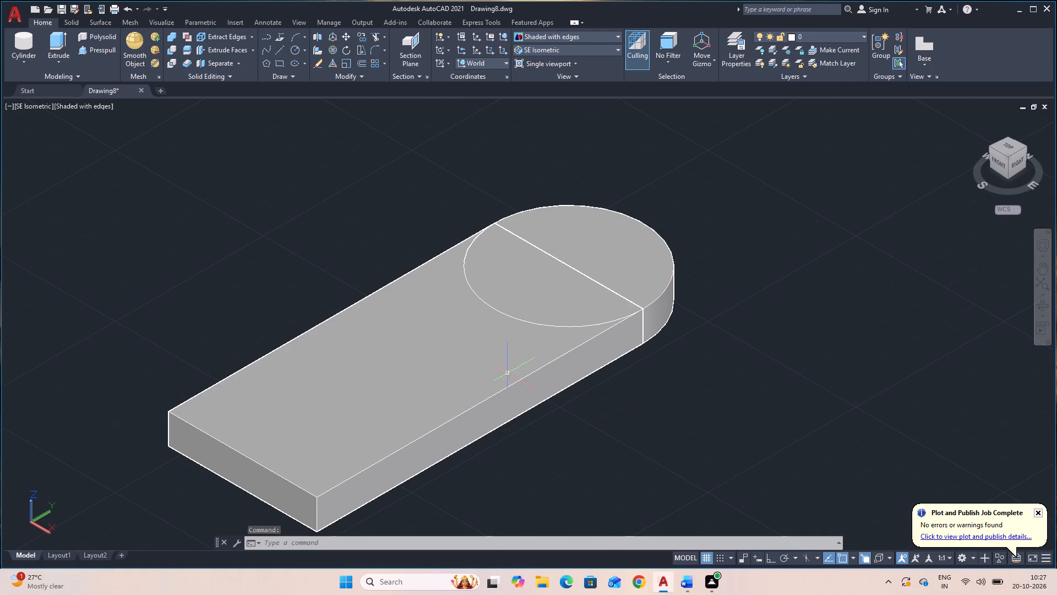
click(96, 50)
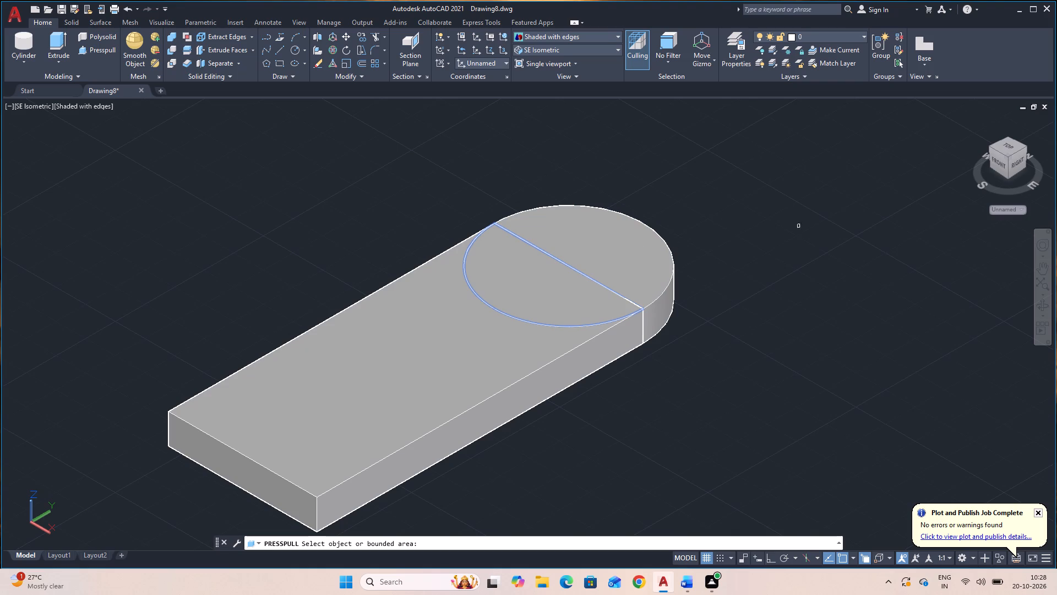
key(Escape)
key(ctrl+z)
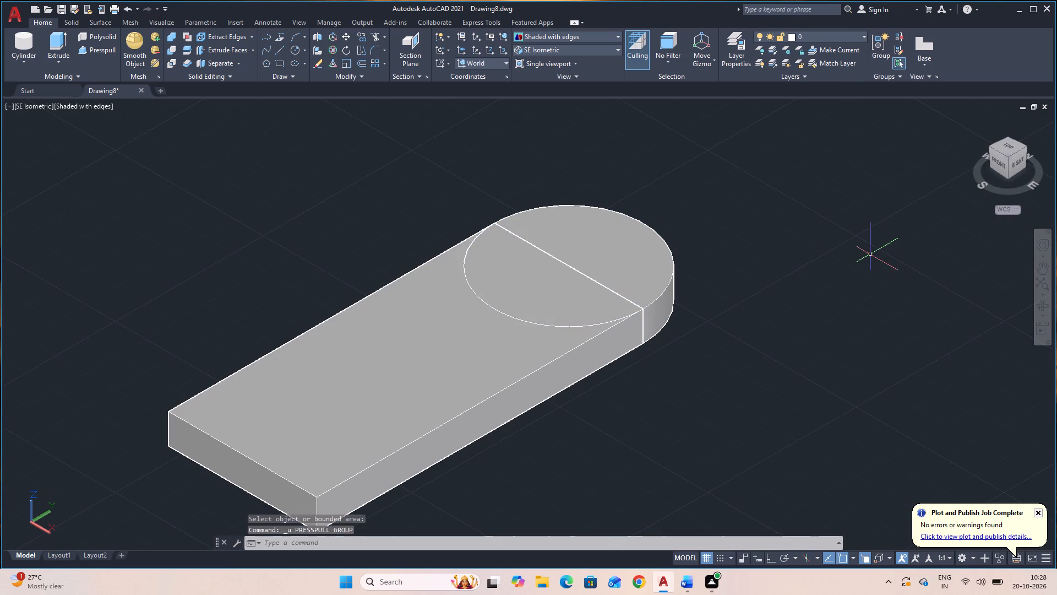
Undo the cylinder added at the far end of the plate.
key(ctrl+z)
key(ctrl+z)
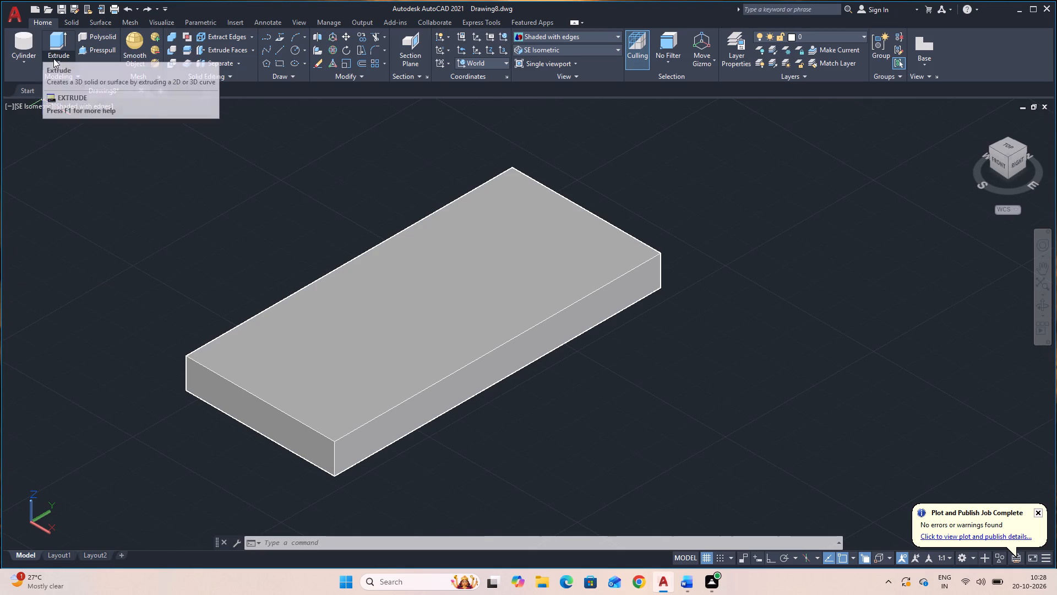
Create a cylinder centred on the midpoint of the plate's far short top edge, radius 25 to its corner and height 50 upward.
click(15, 36)
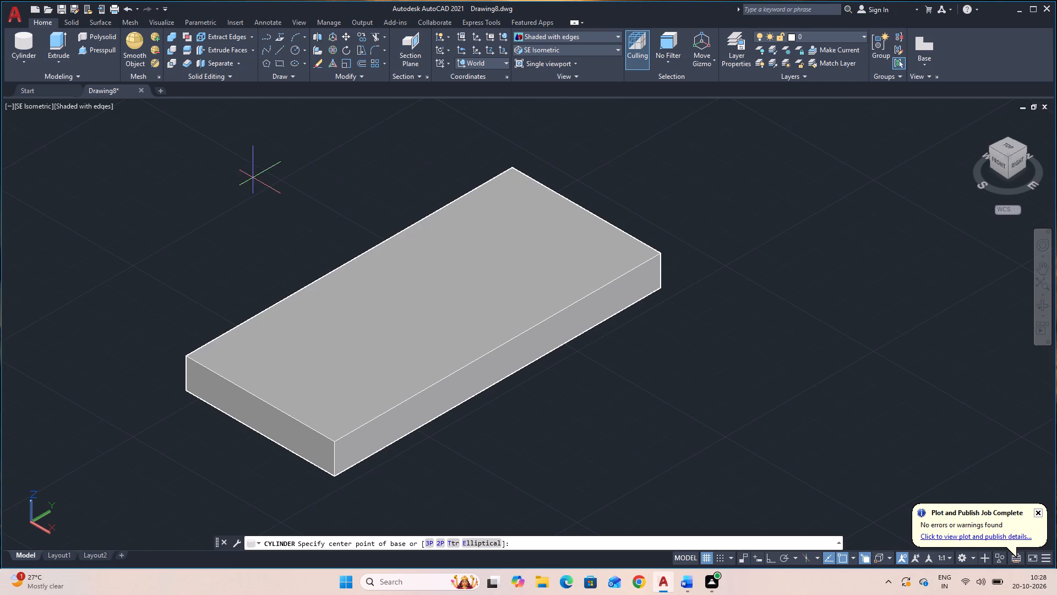
click(20, 41)
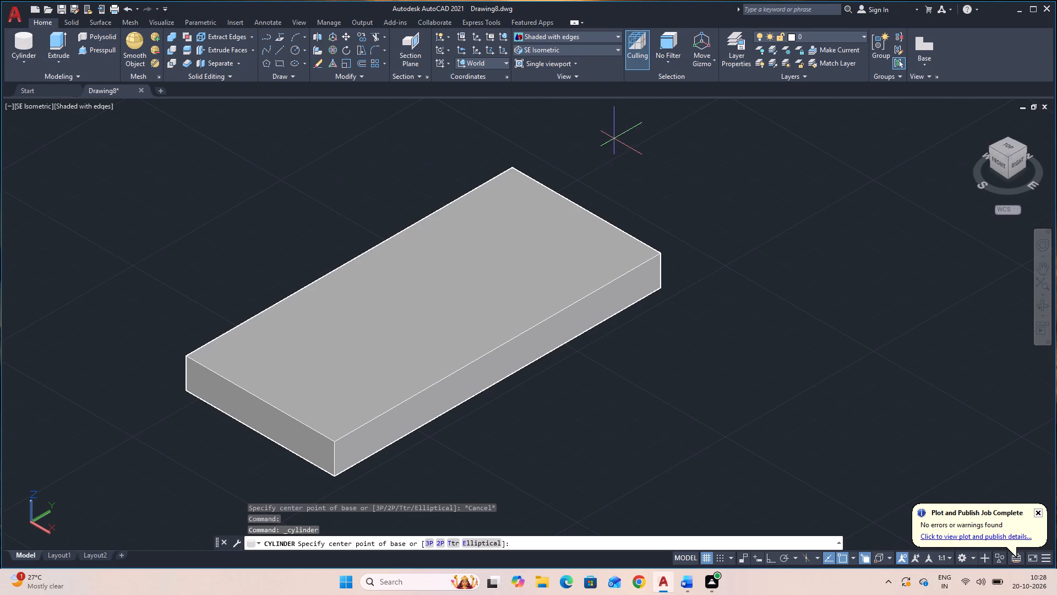
click(583, 213)
click(660, 257)
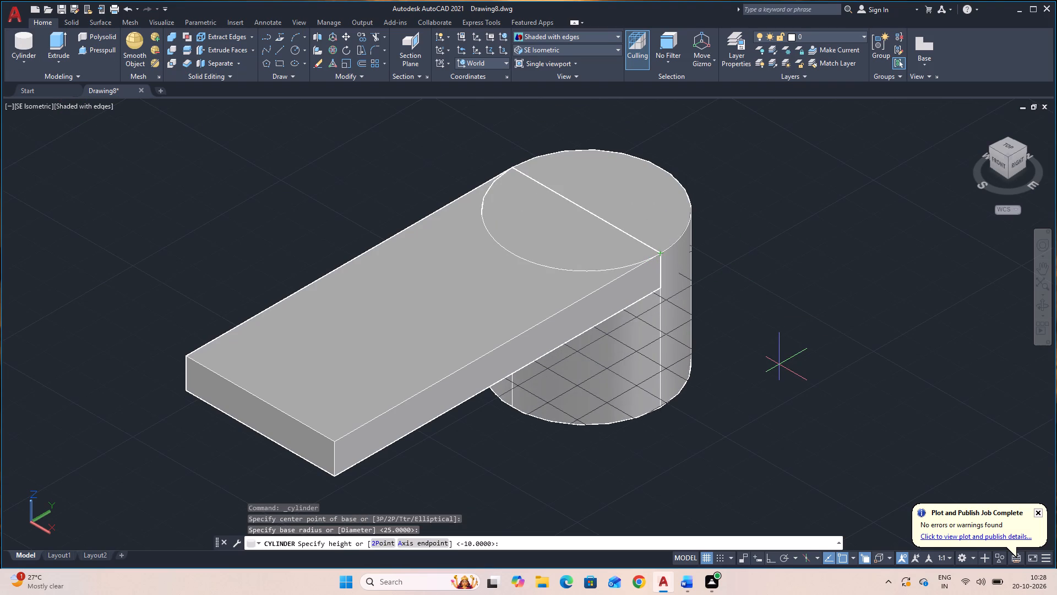
text(50)
key(Return)
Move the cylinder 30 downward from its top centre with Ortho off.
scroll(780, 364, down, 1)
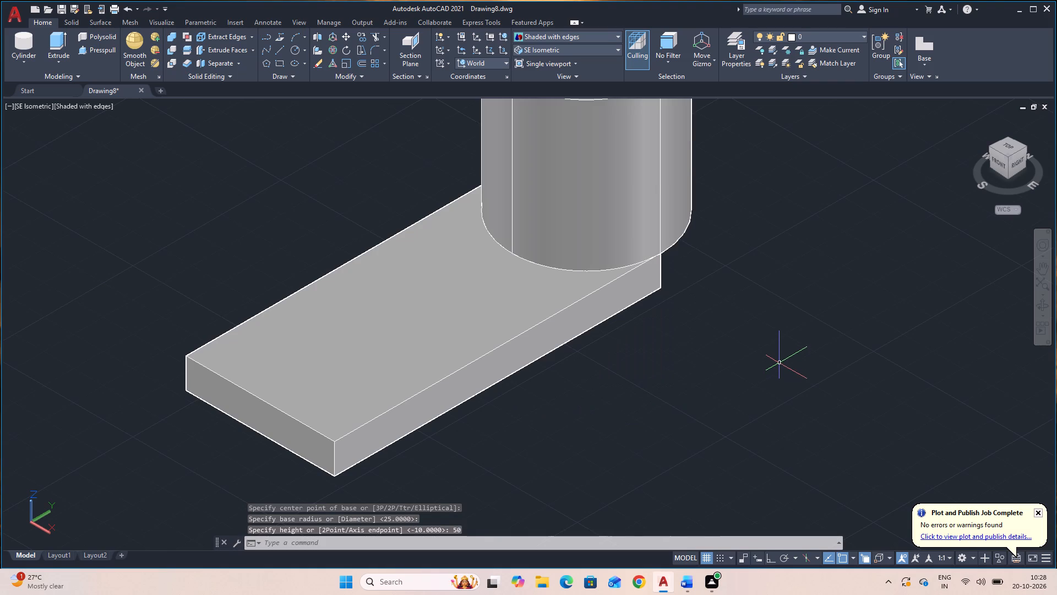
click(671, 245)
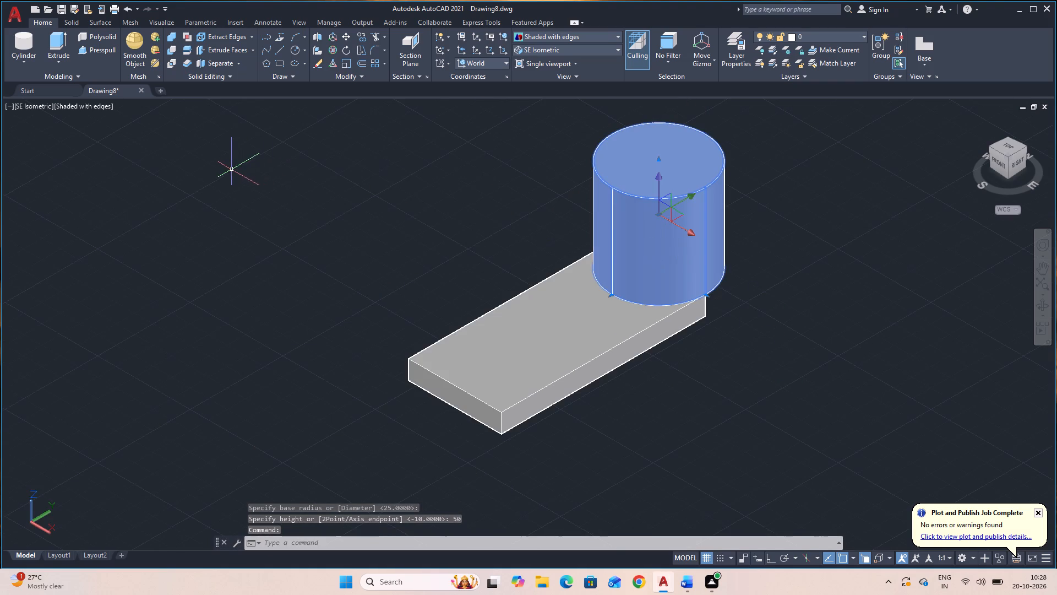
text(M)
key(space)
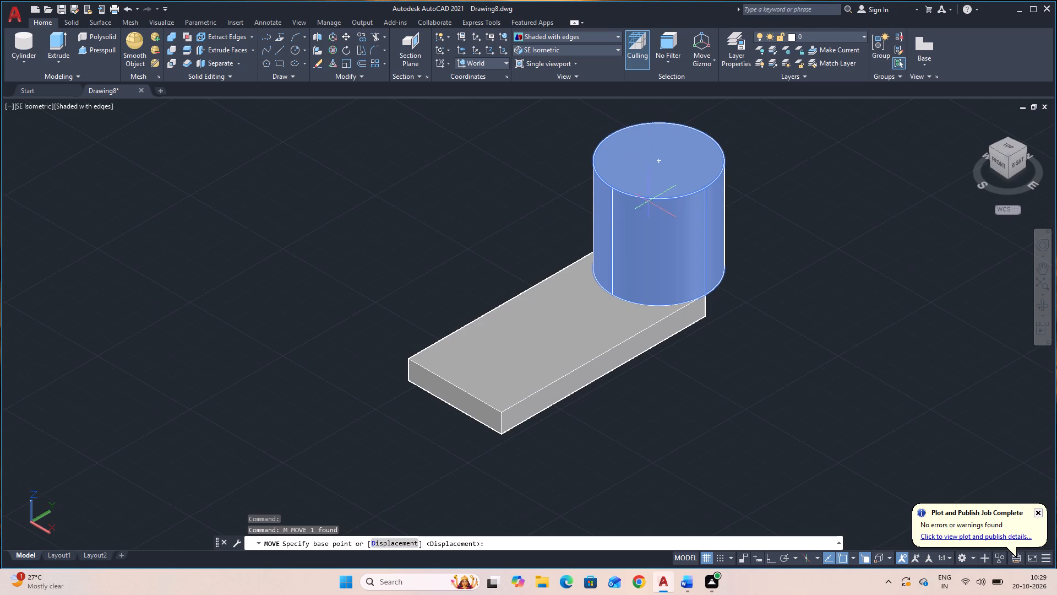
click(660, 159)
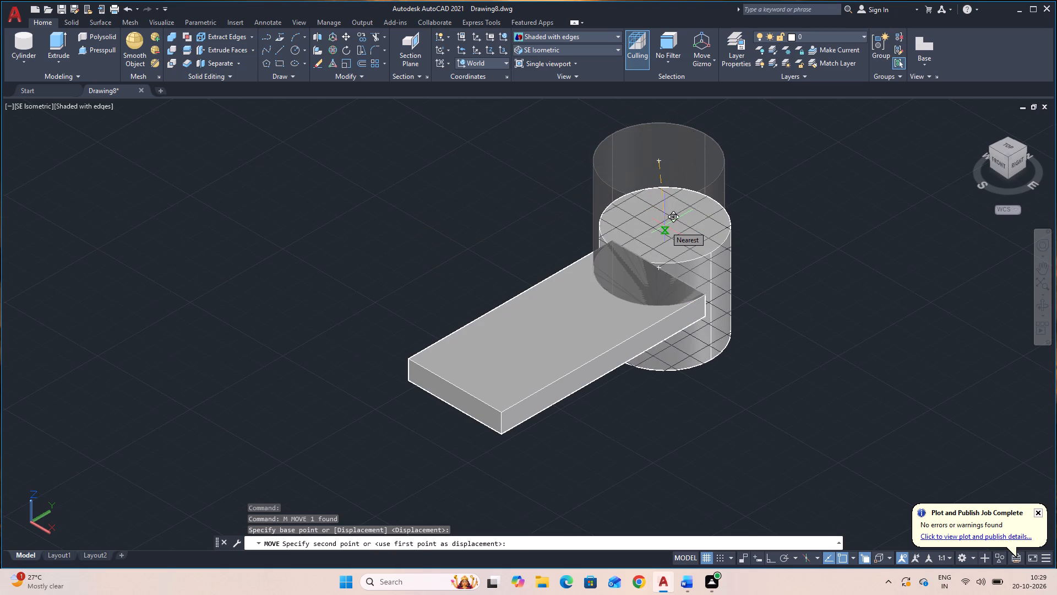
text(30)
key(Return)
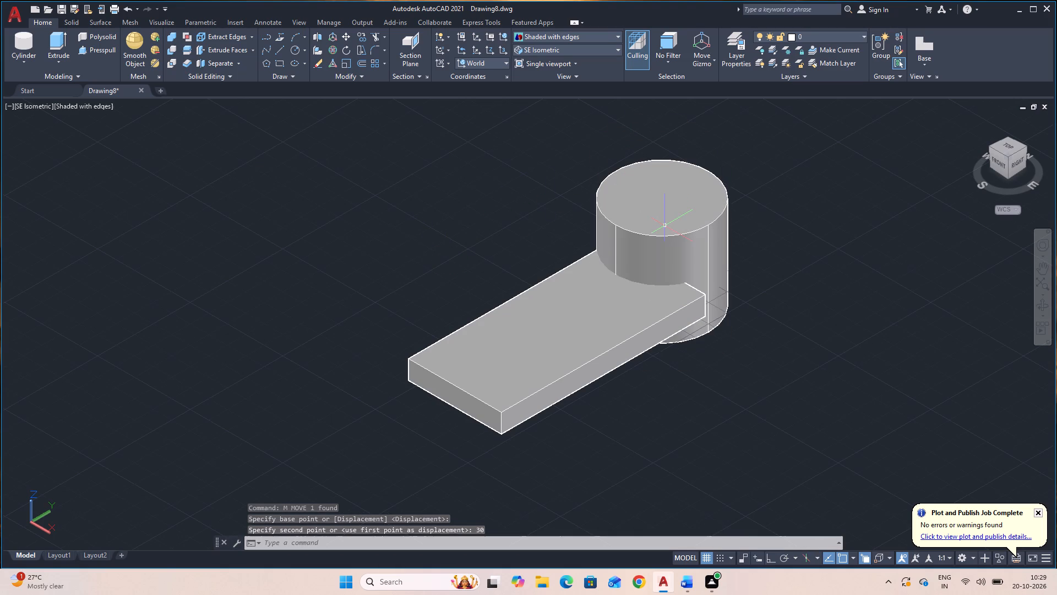
Examine from several sides how the moved cylinder sits against the end of the plate.
click(1040, 306)
drag(962, 356, 947, 333)
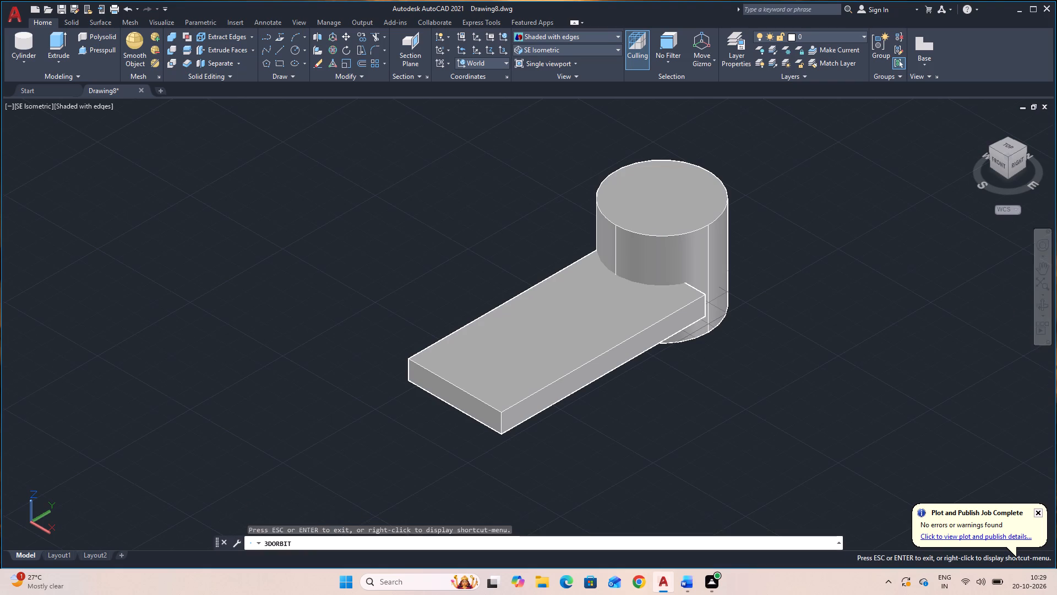
drag(947, 333, 885, 291)
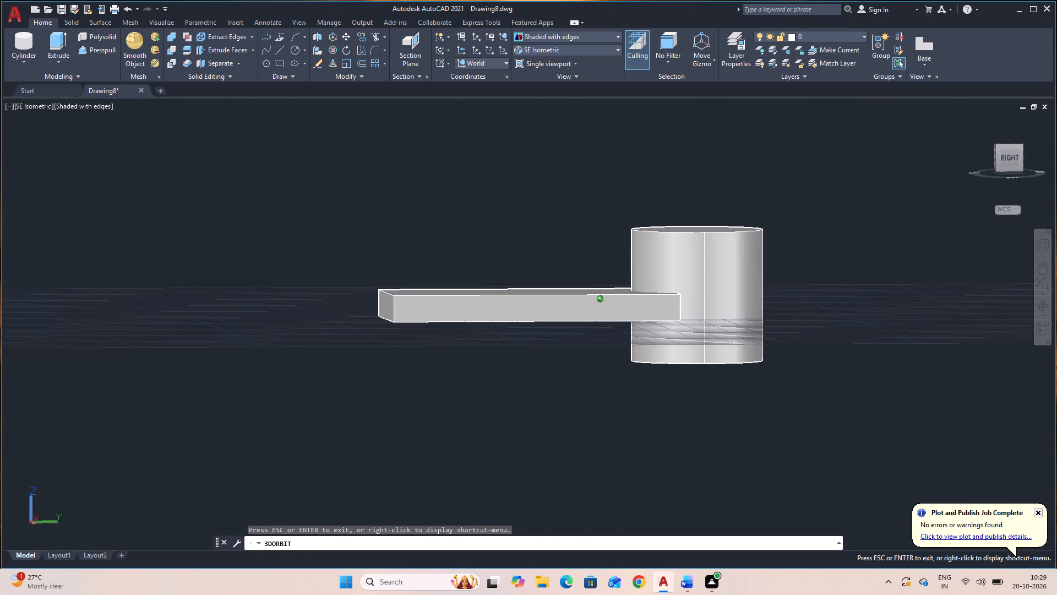
drag(885, 291, 924, 402)
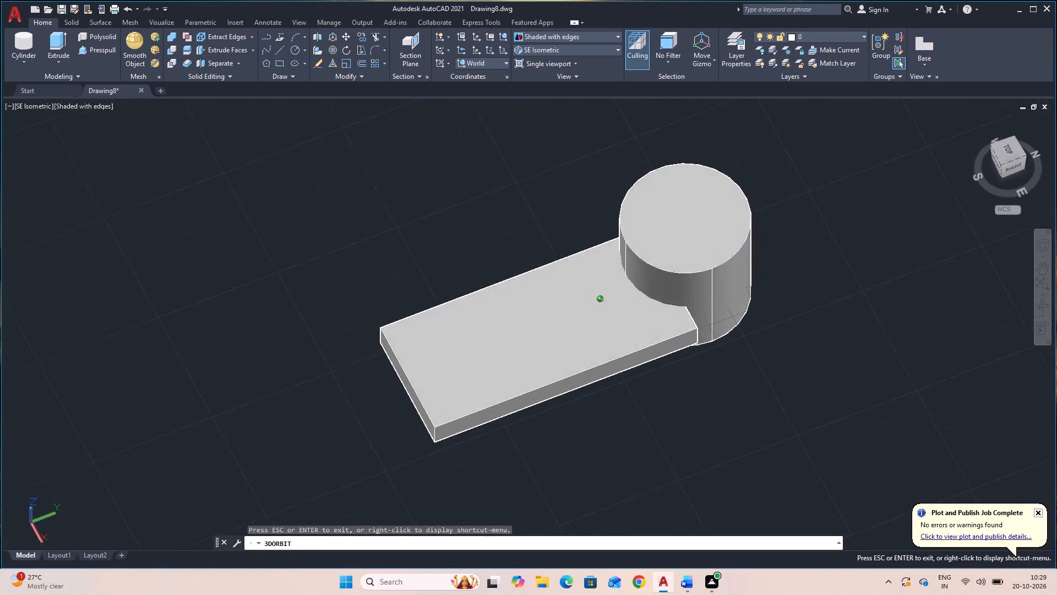
drag(924, 402, 1043, 336)
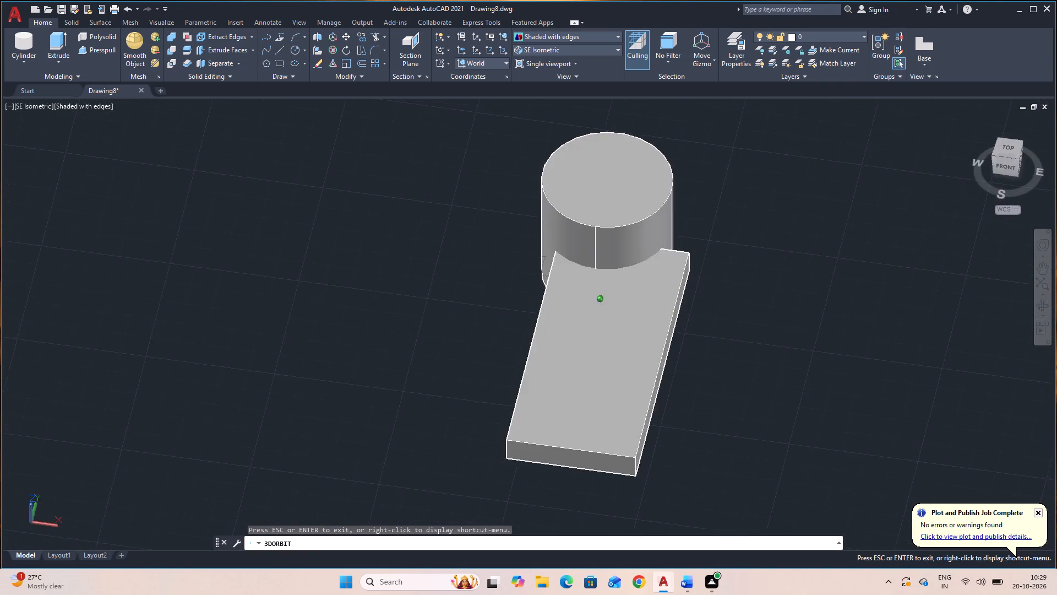
drag(1043, 336, 1042, 336)
drag(882, 455, 979, 375)
drag(770, 422, 857, 406)
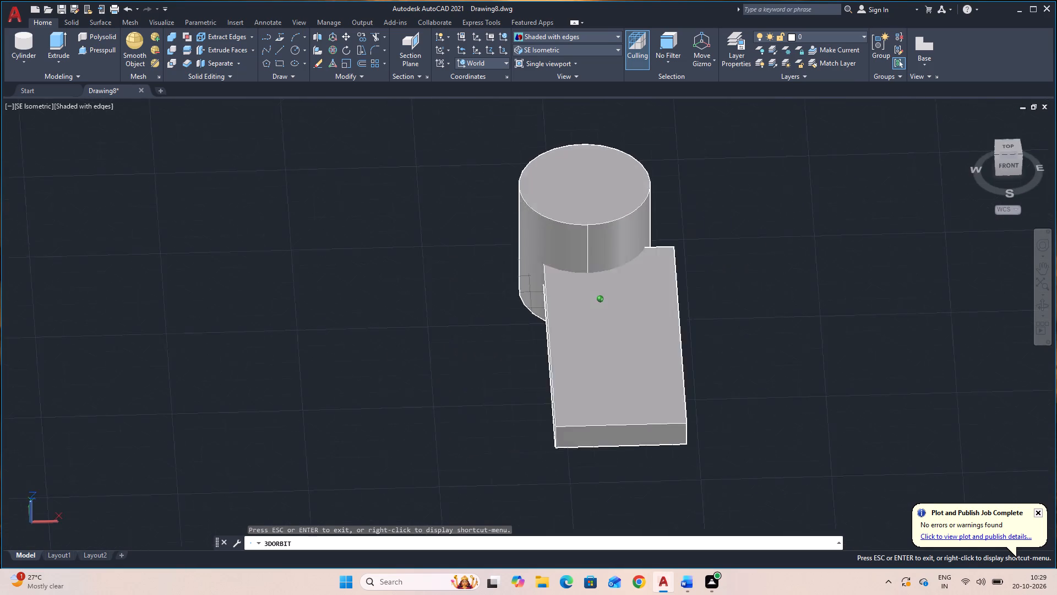
drag(857, 406, 860, 411)
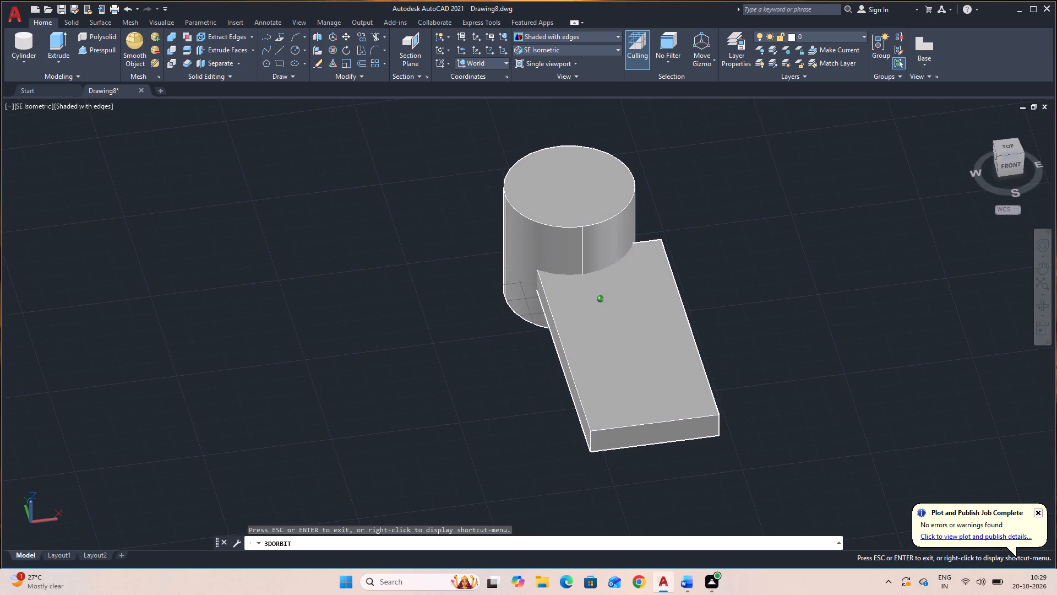
drag(860, 411, 723, 433)
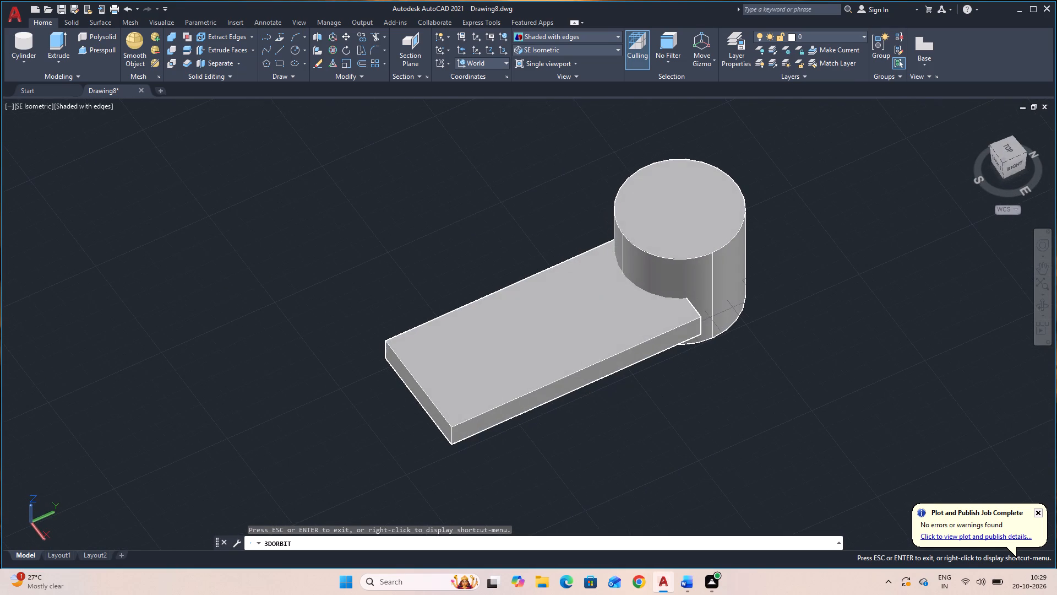
key(Escape)
key(Escape)
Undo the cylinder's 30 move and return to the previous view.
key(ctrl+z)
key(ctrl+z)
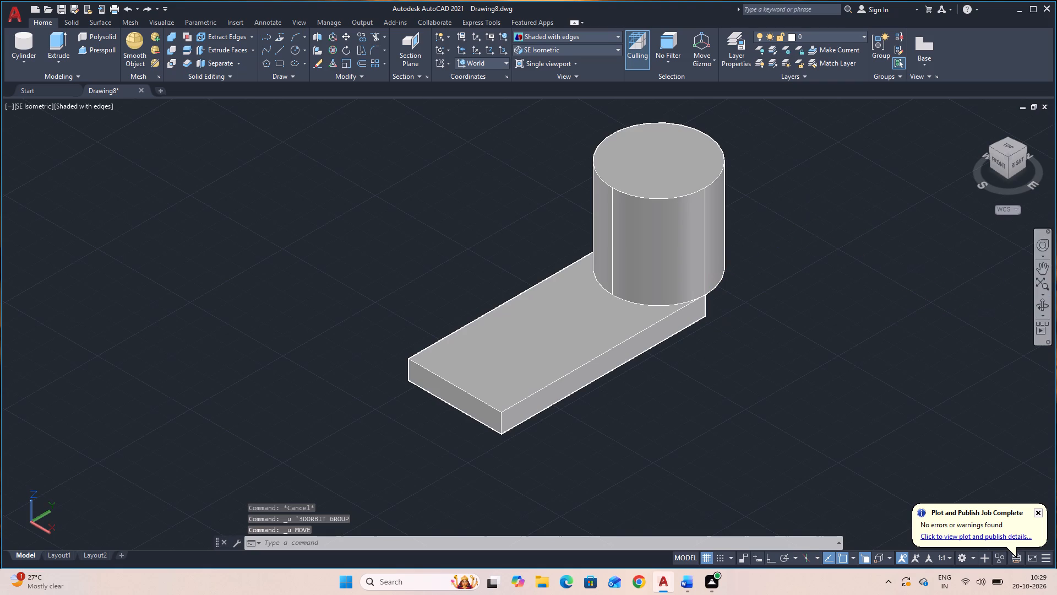
Examine the cylinder and plate from the front, the sides and underneath, ending on a low view of the plate's long side.
click(1043, 307)
drag(848, 388, 996, 350)
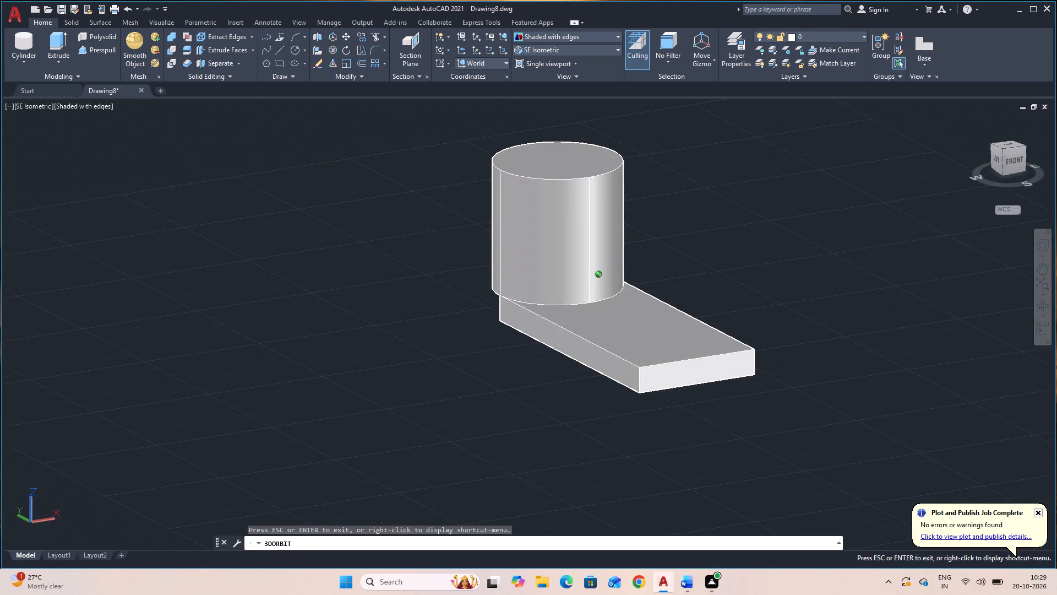
drag(996, 350, 569, 233)
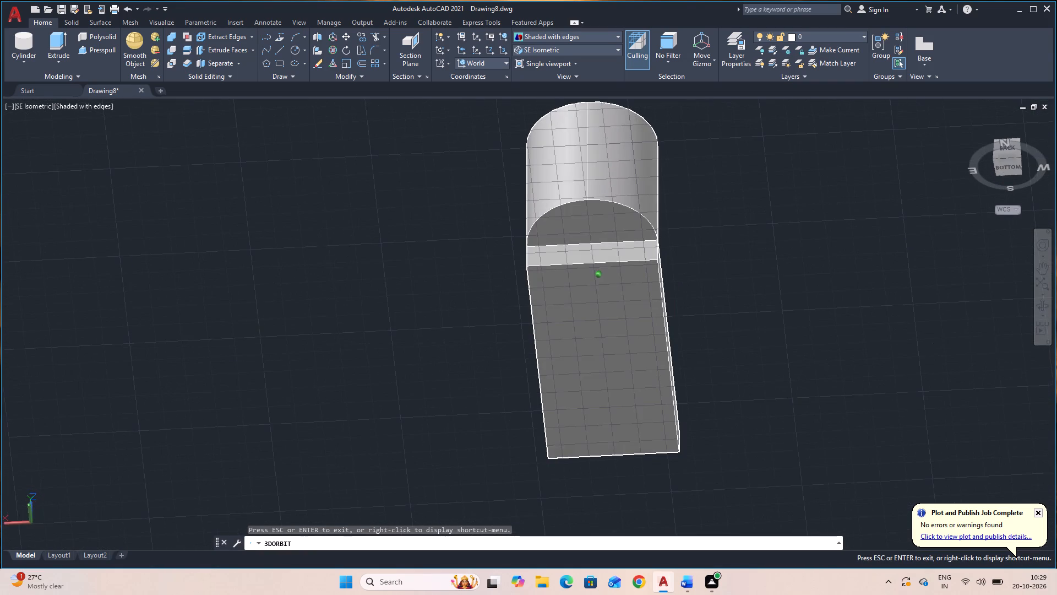
drag(569, 233, 886, 385)
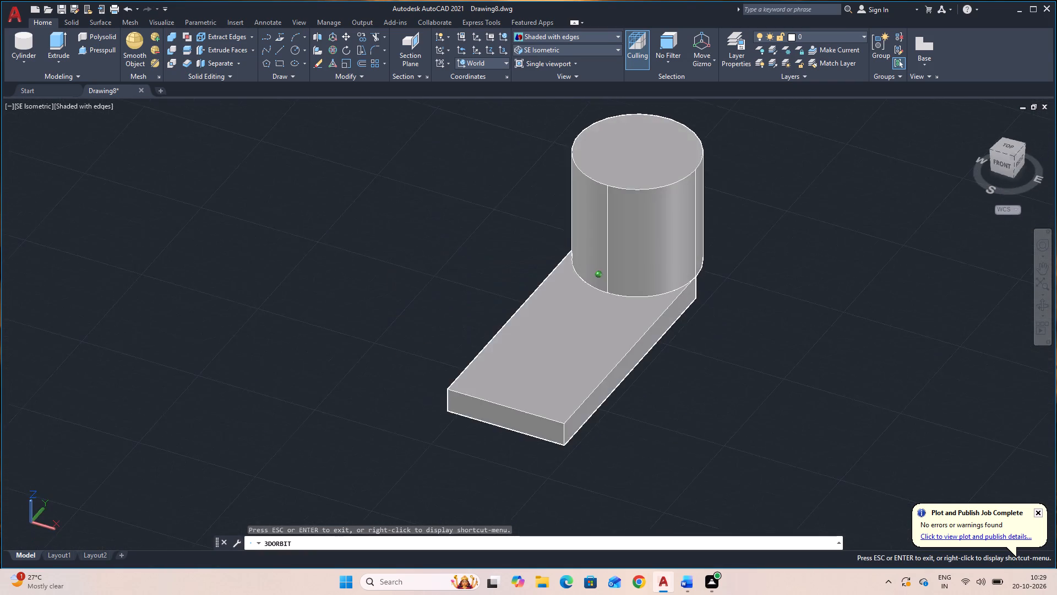
drag(886, 385, 1039, 428)
drag(656, 486, 742, 438)
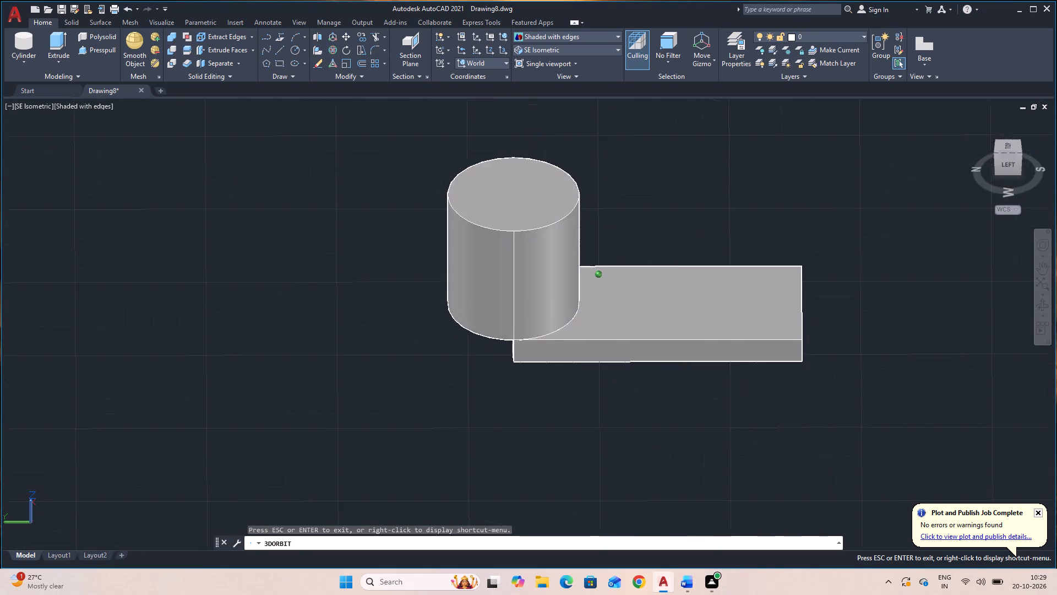
drag(742, 438, 416, 370)
drag(498, 397, 508, 439)
key(Escape)
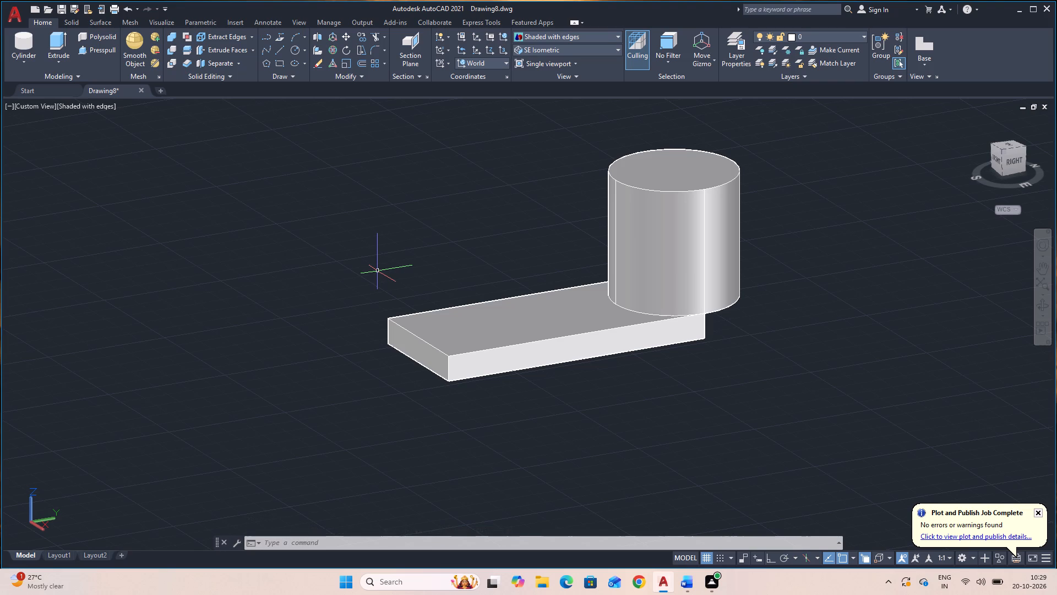
Move the cylinder 30 straight down along Z from its top centre with Ortho on.
click(677, 235)
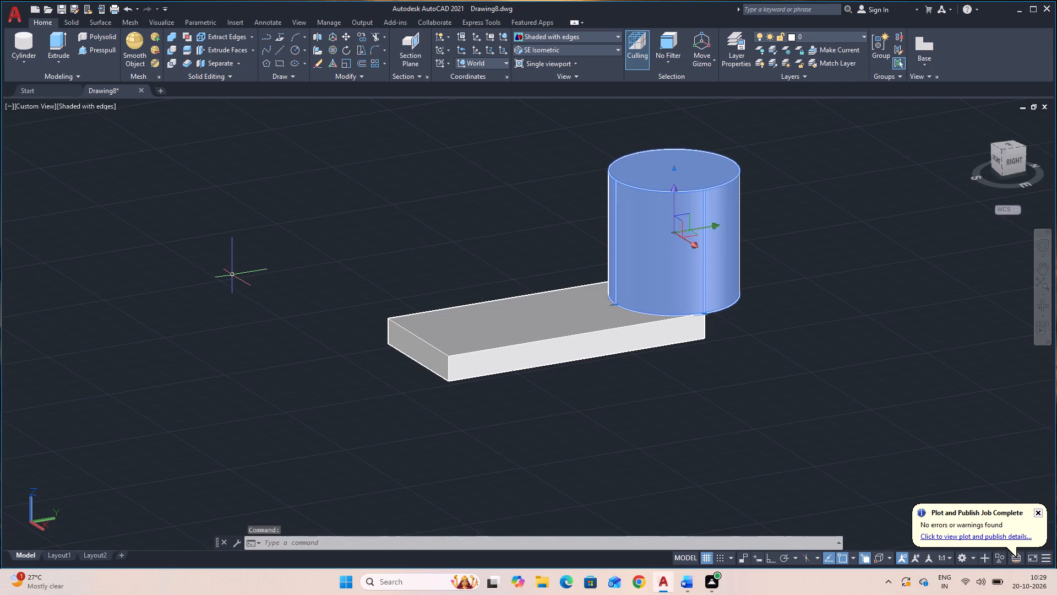
text(M)
key(space)
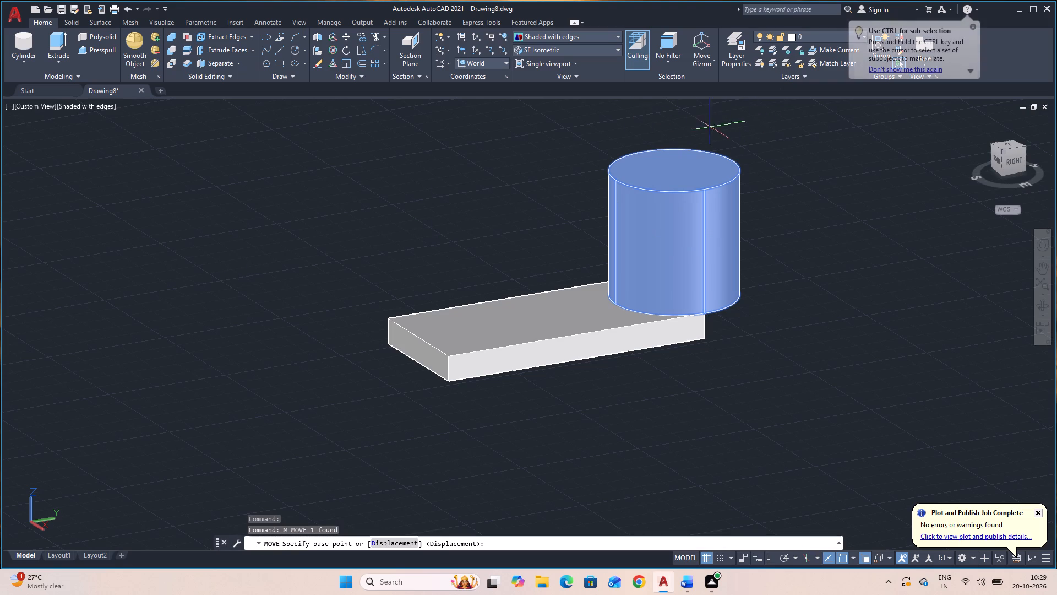
click(674, 170)
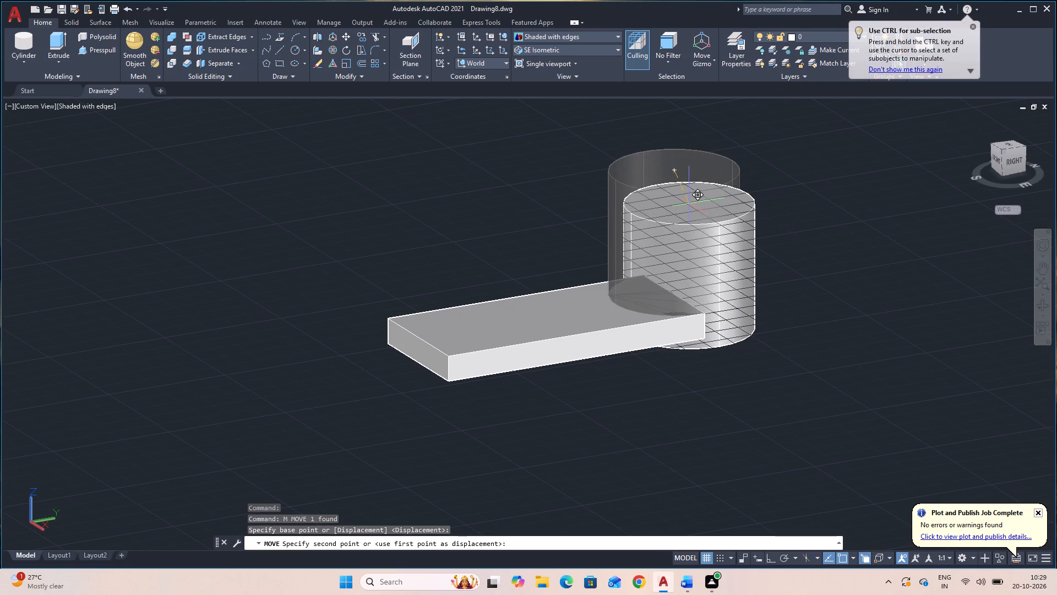
key(F8)
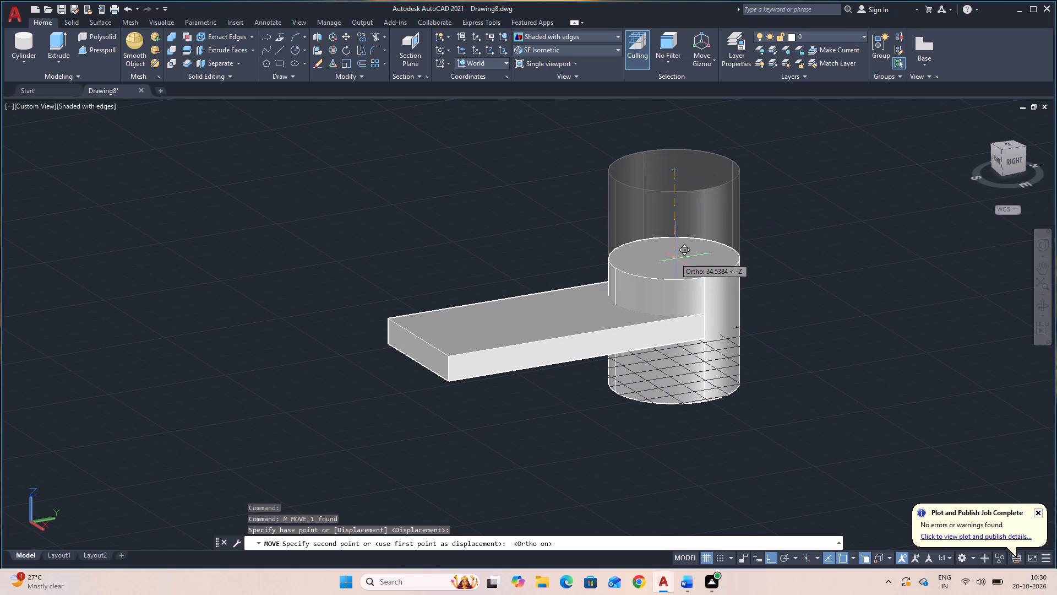
text(30)
key(Return)
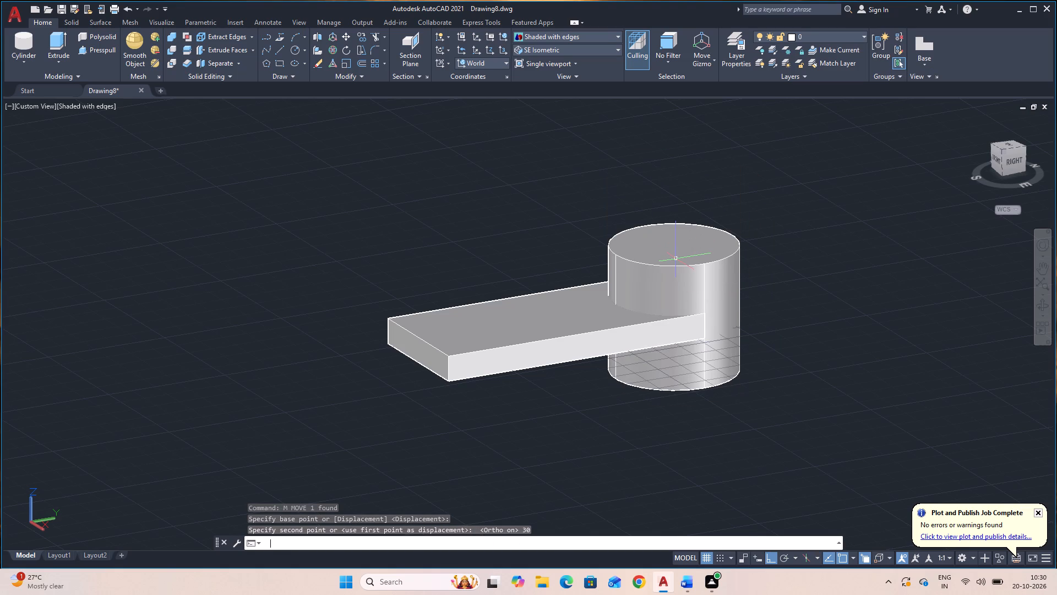
Union the base plate and the cylinder into one solid.
middle_drag(842, 331, 787, 331)
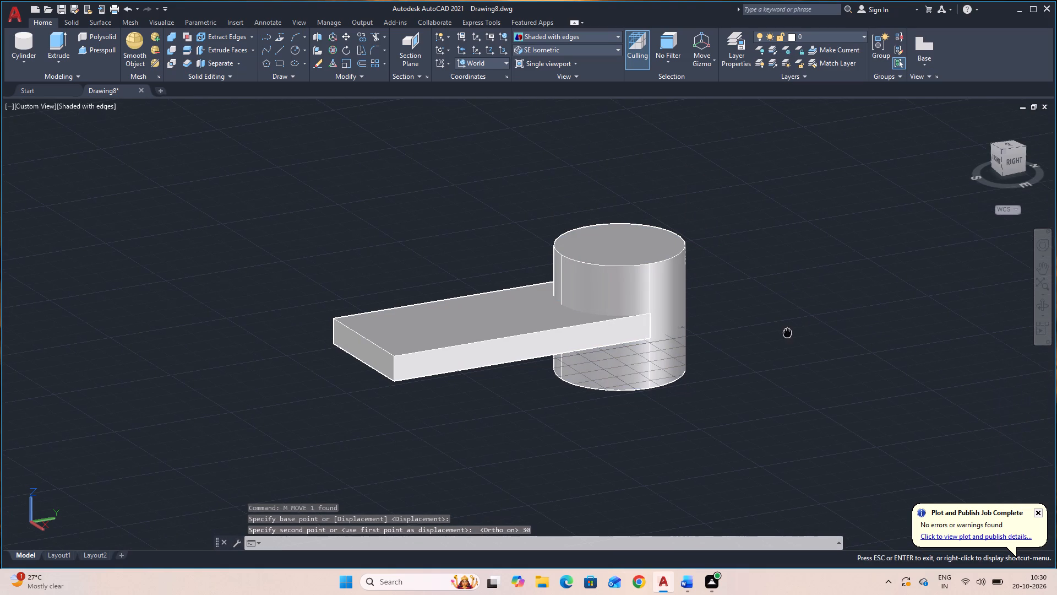
middle_drag(787, 331, 786, 331)
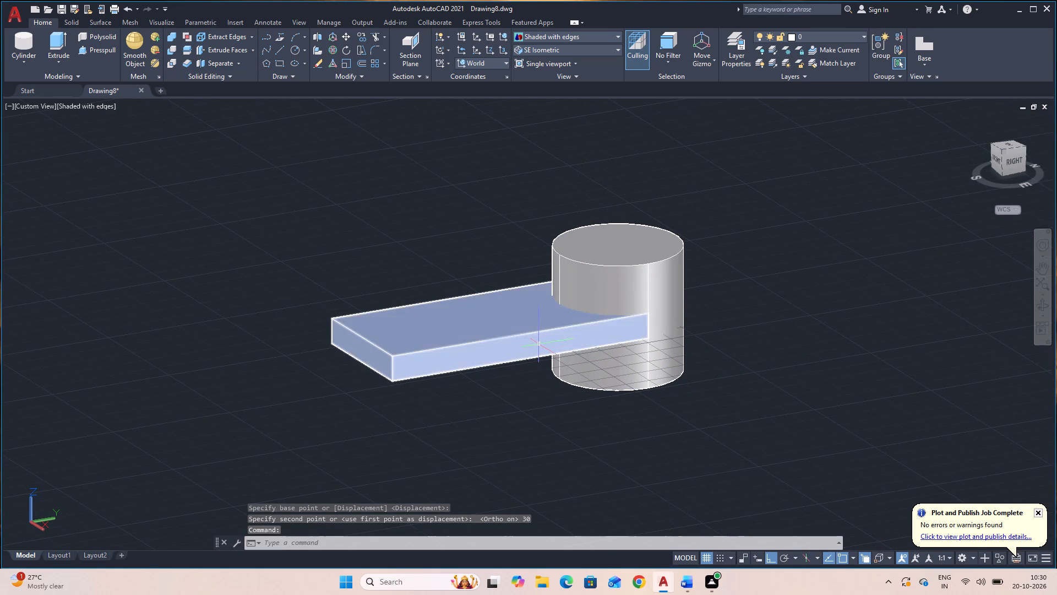
click(537, 342)
click(638, 286)
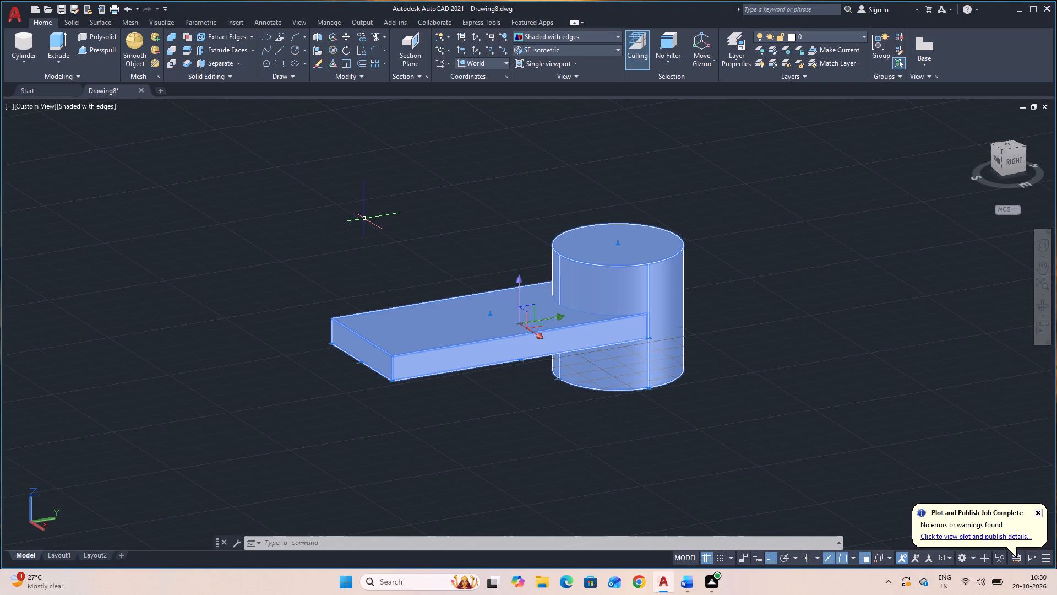
text(UNION)
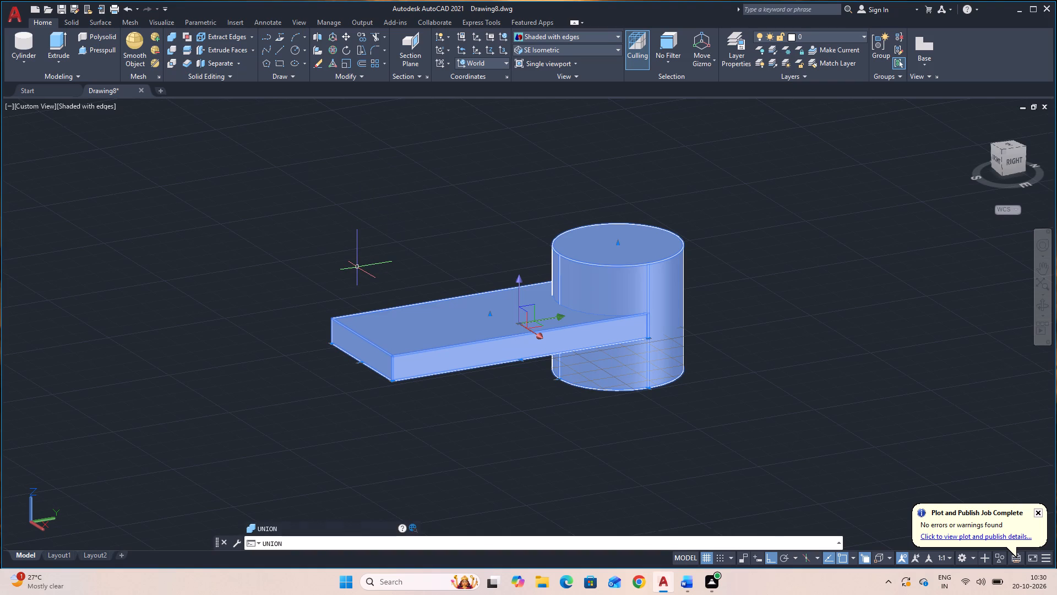
key(space)
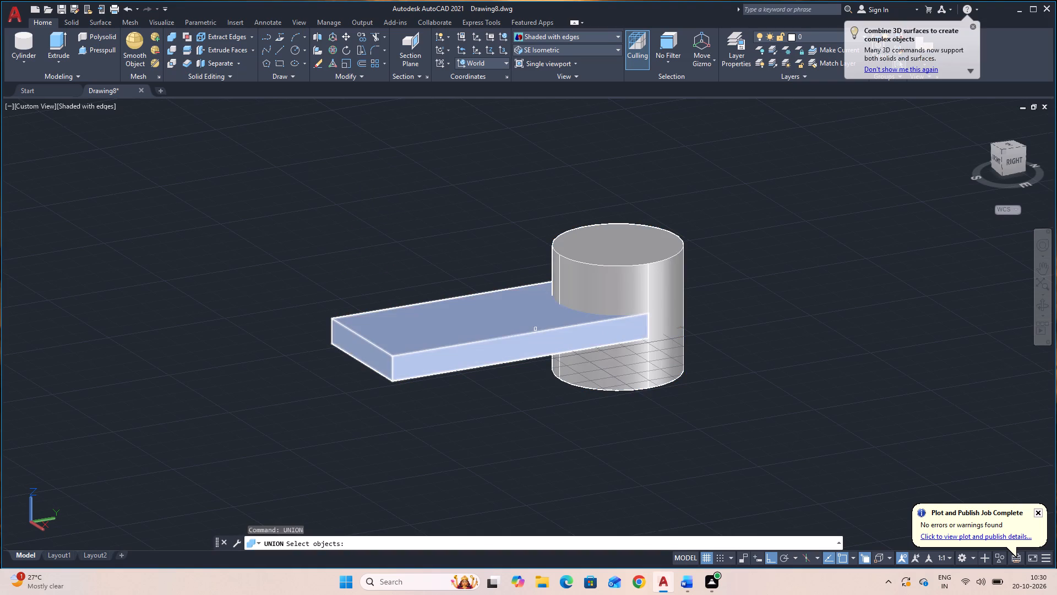
click(536, 329)
click(594, 283)
key(space)
key(space)
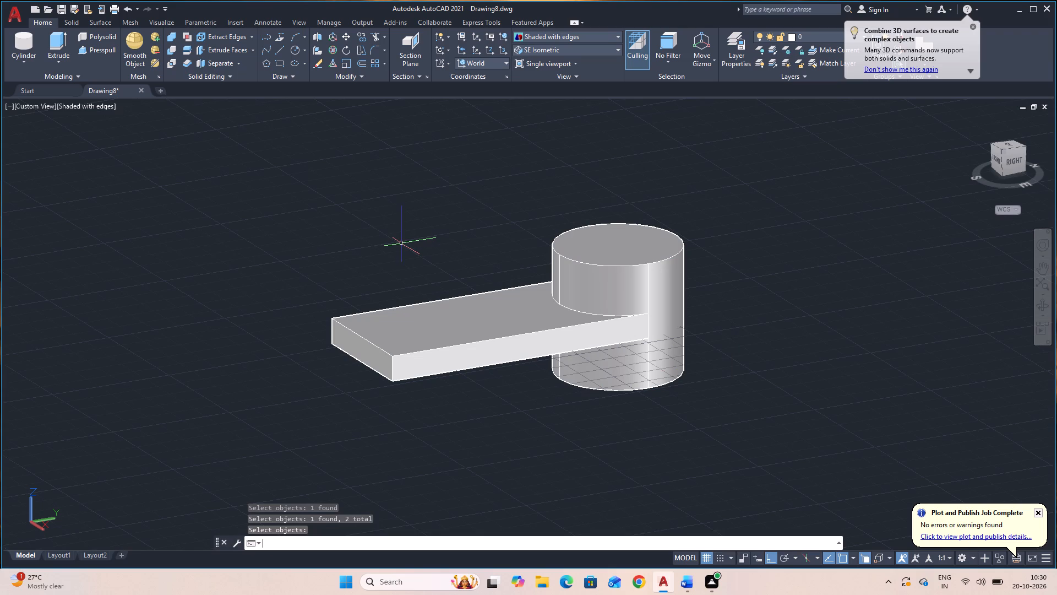
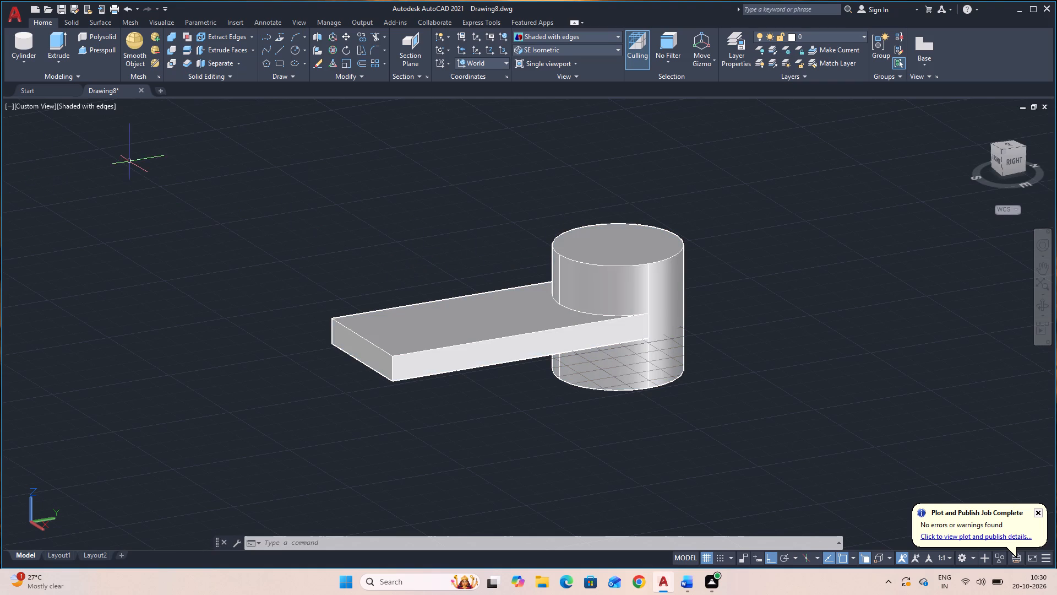
Create a cylinder of radius 15 and height 50, centred on the top face of the large cylinder.
click(29, 64)
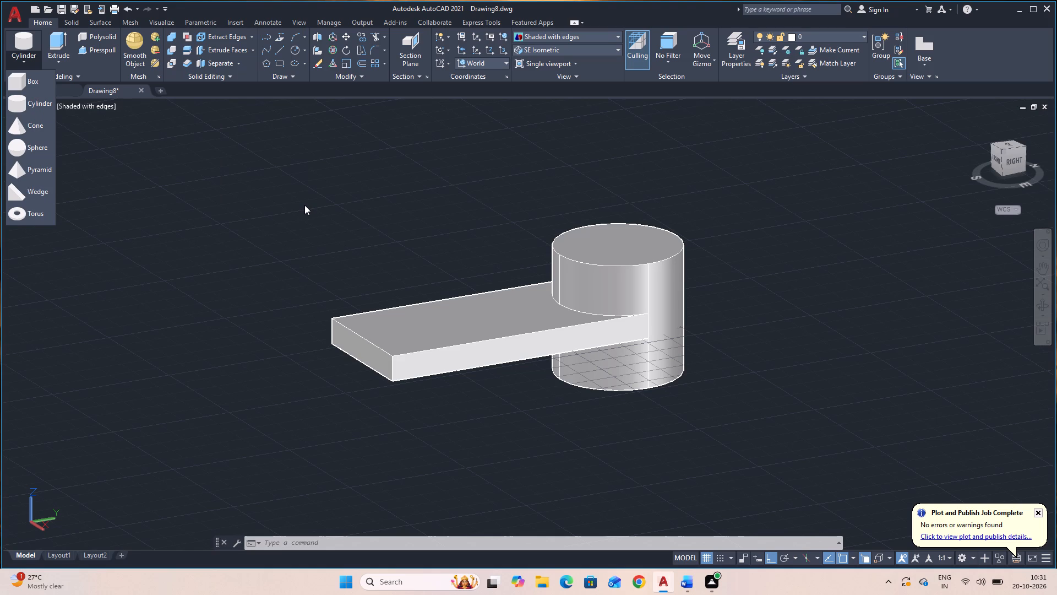
click(25, 62)
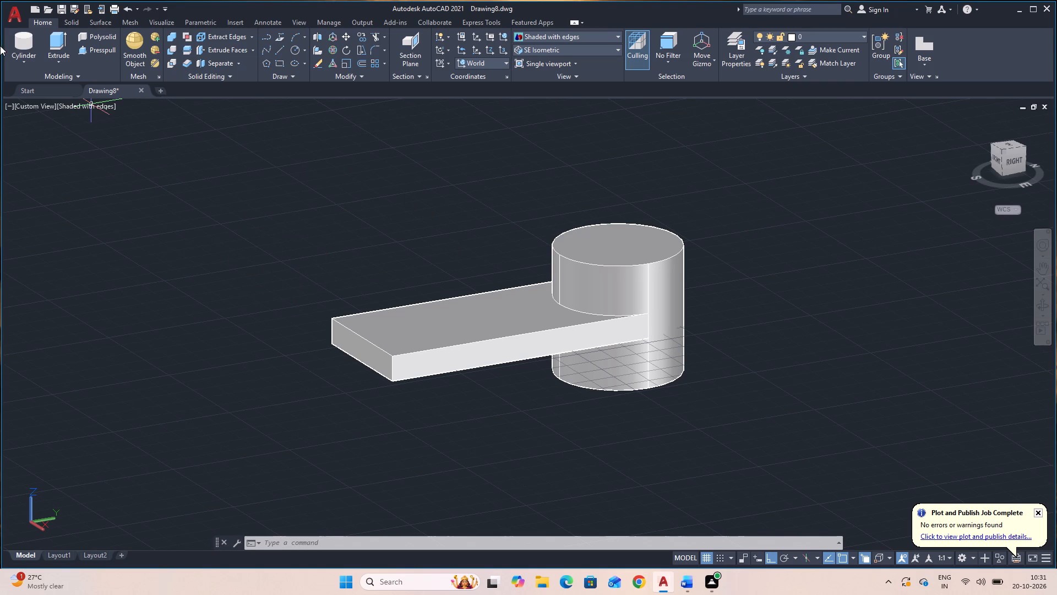
drag(26, 44, 34, 55)
click(23, 39)
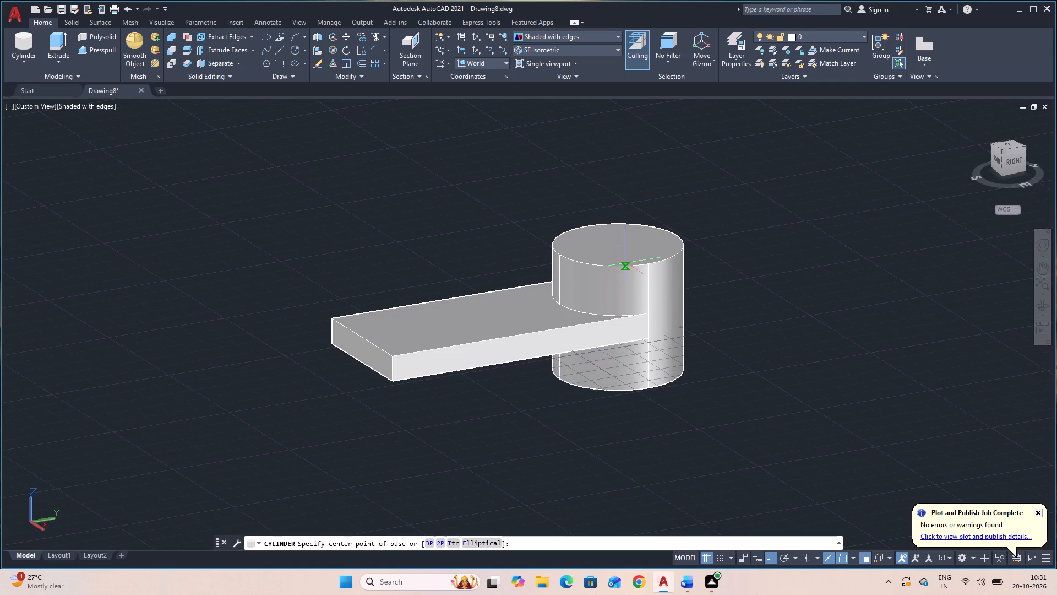
click(617, 248)
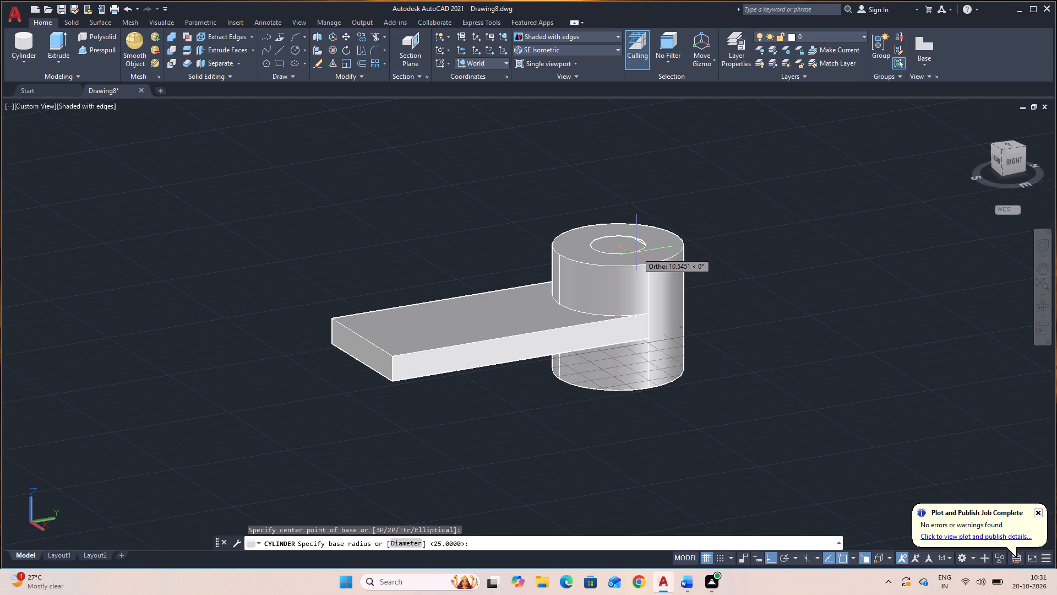
text(15)
key(Return)
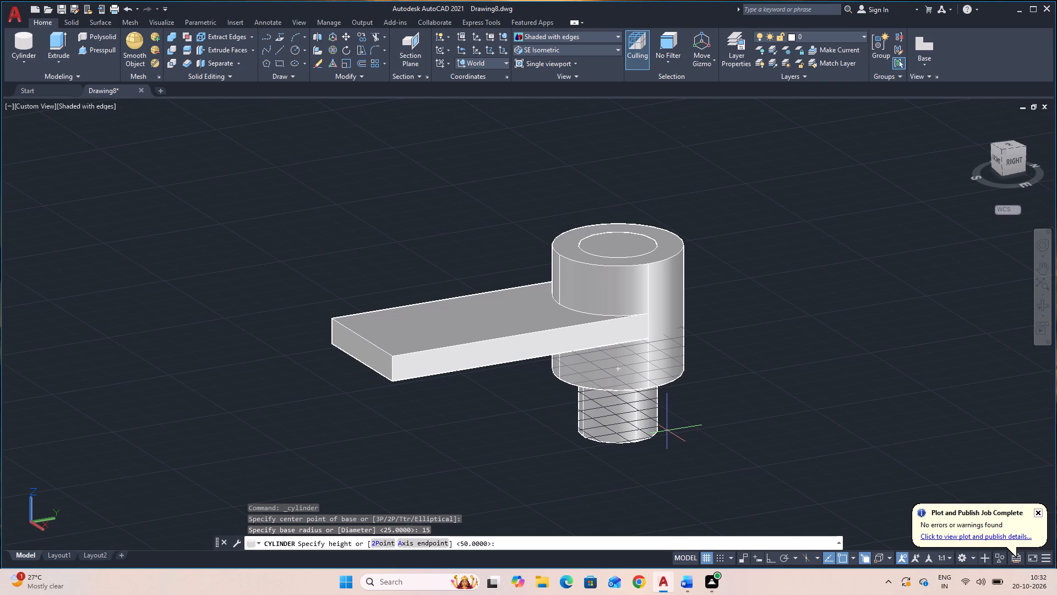
text(50)
key(Return)
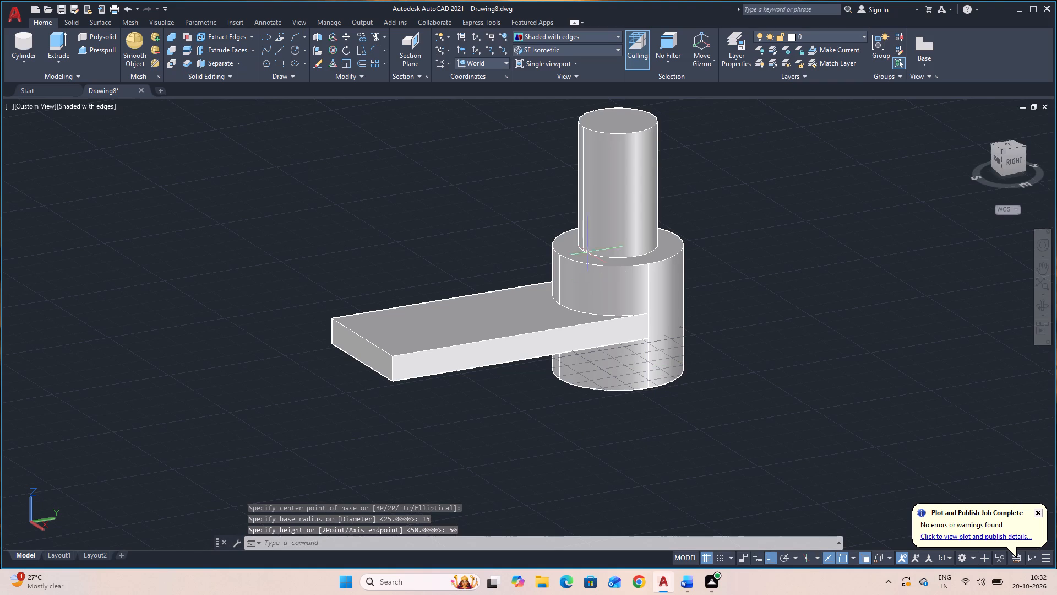
Move the radius 15 cylinder straight down, from its top centre to the centre of the large cylinder's top face.
click(623, 172)
text(M)
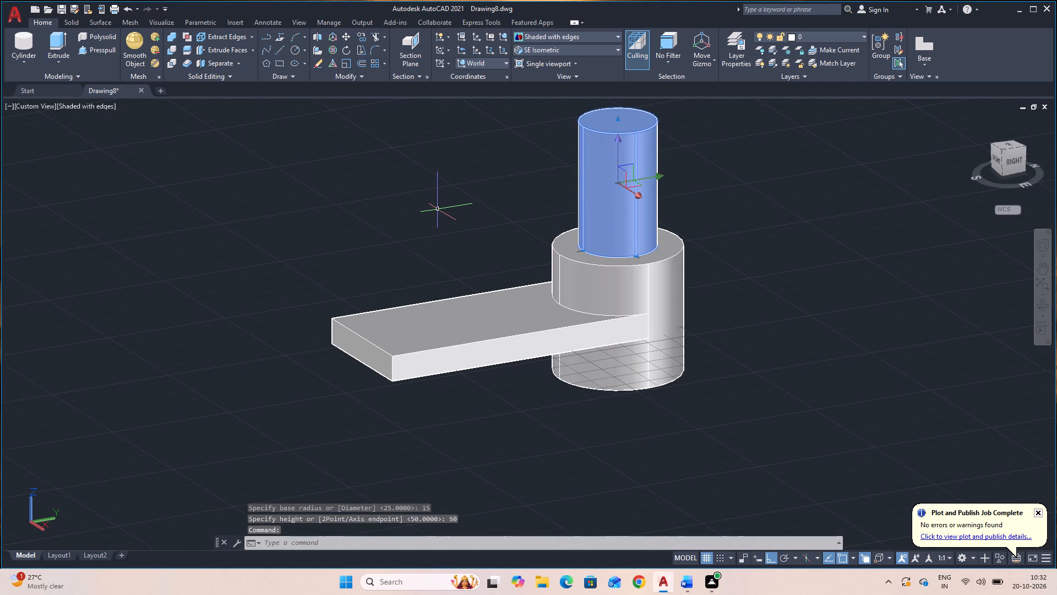
key(space)
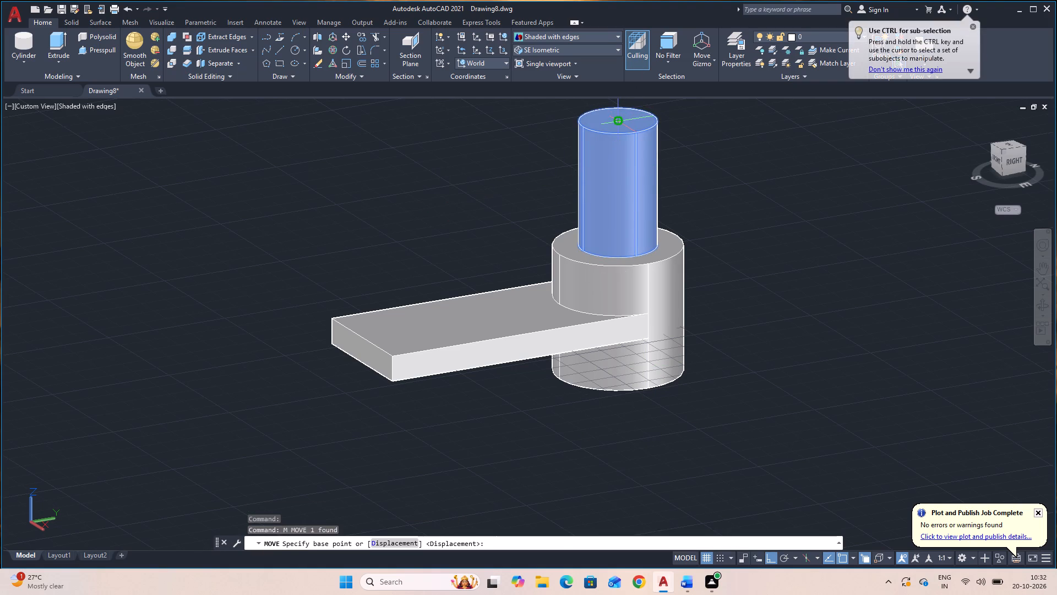
click(620, 122)
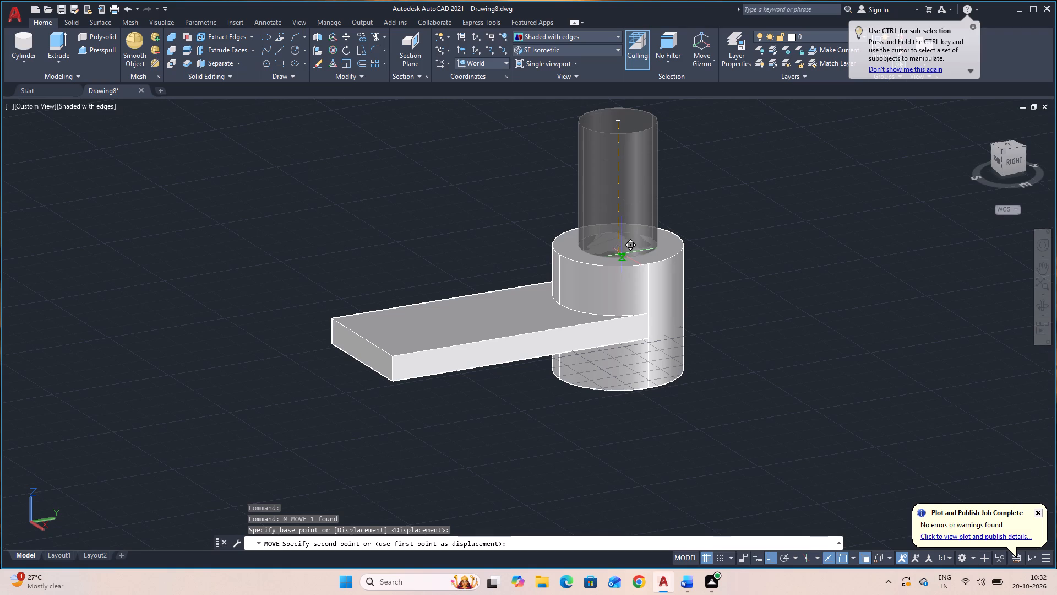
click(617, 248)
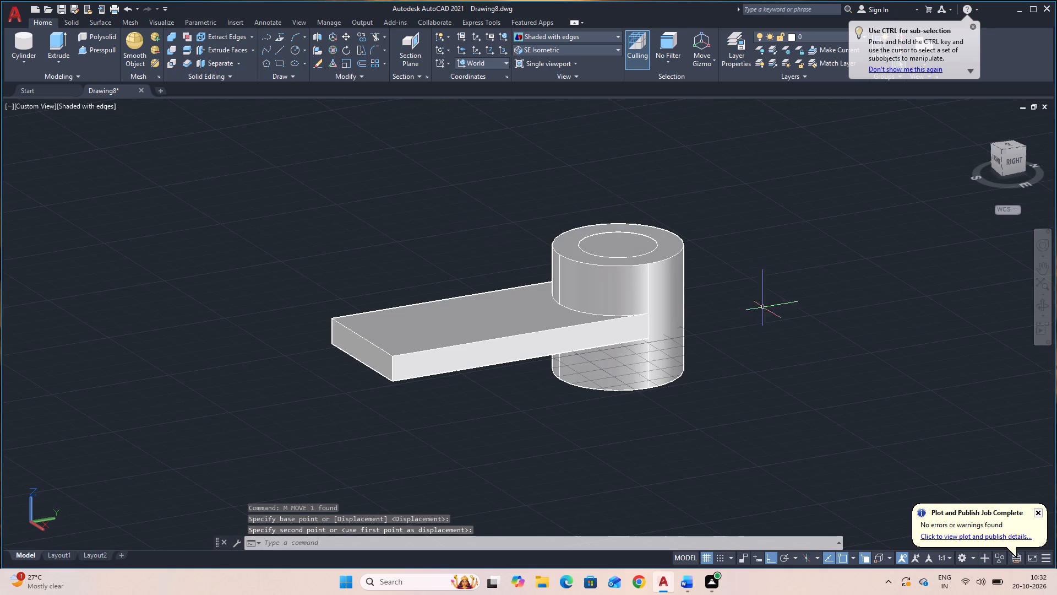
Subtract the radius 15 cylinder from the united plate-and-cylinder solid to cut a through hole.
click(1039, 307)
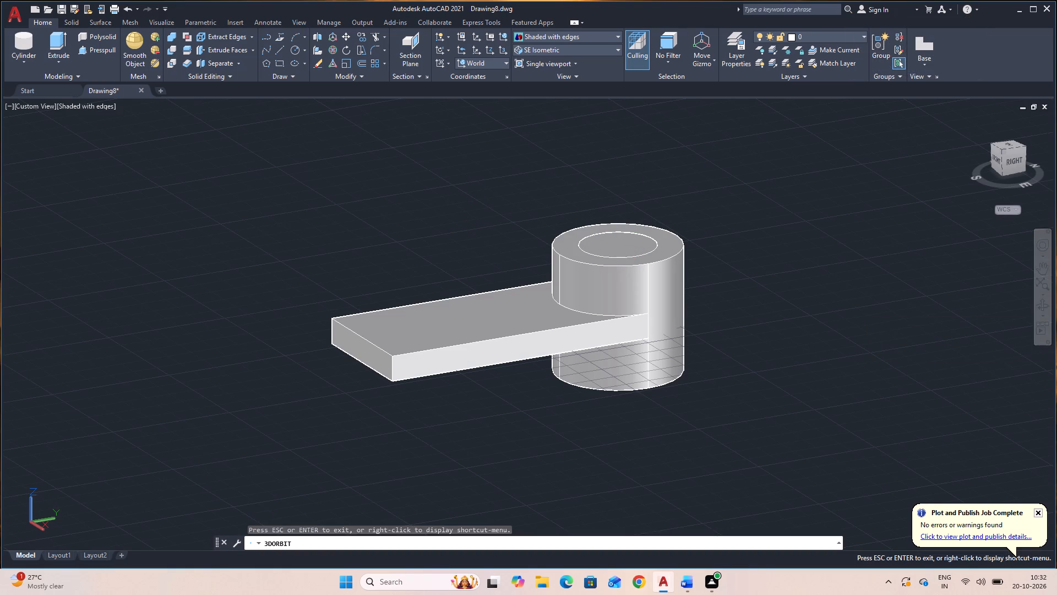
drag(809, 299, 811, 364)
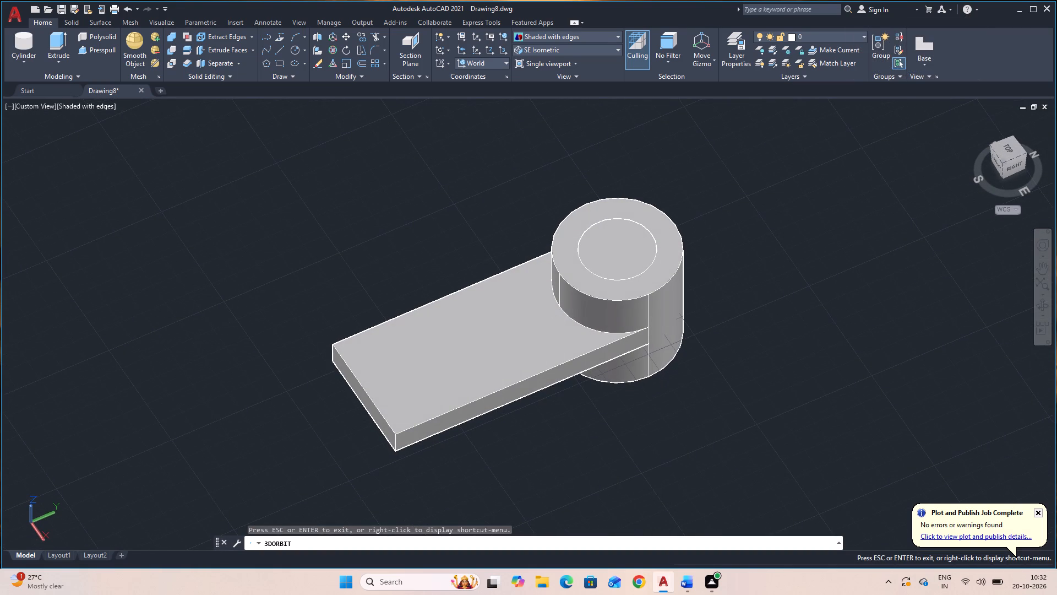
key(Escape)
text(SU)
key(space)
click(496, 364)
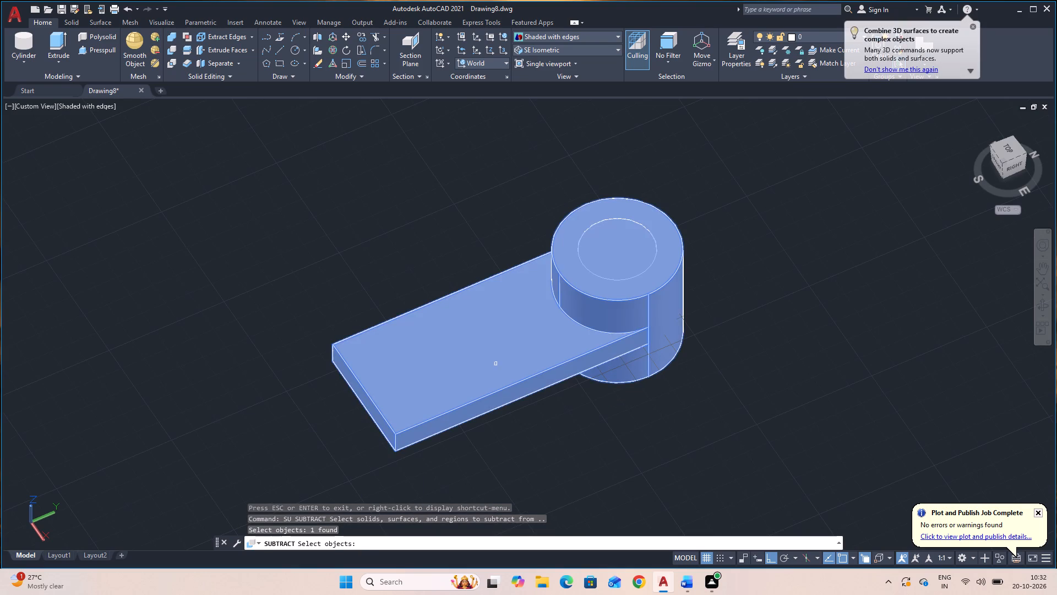
key(space)
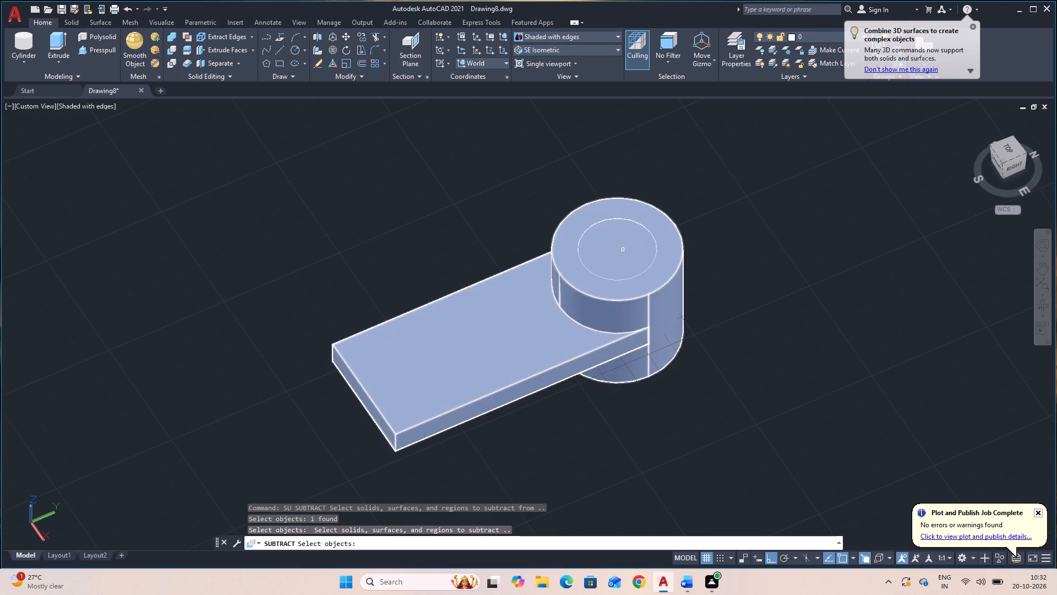
click(623, 250)
click(677, 301)
key(space)
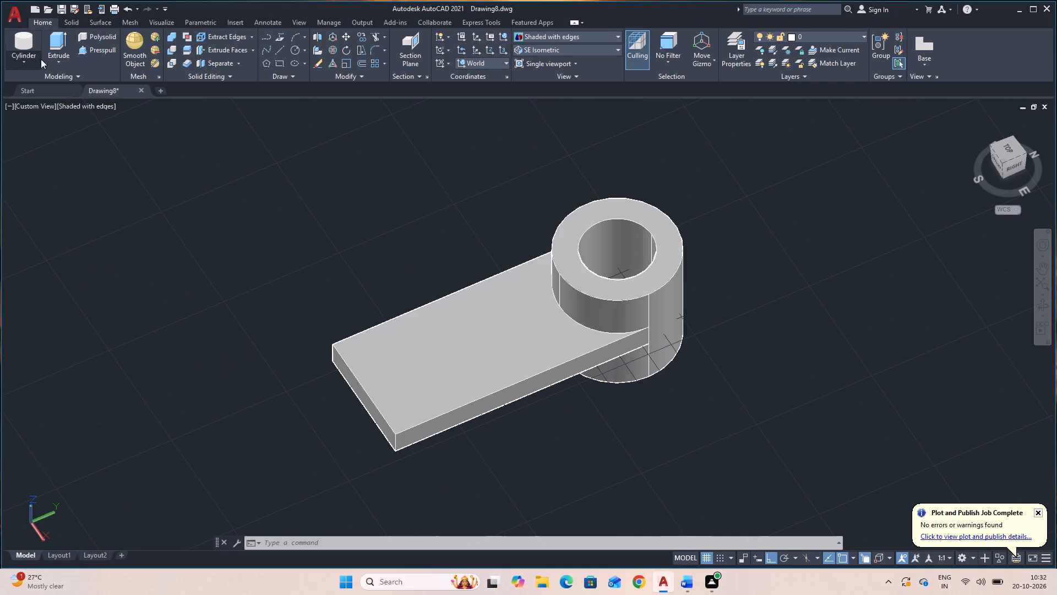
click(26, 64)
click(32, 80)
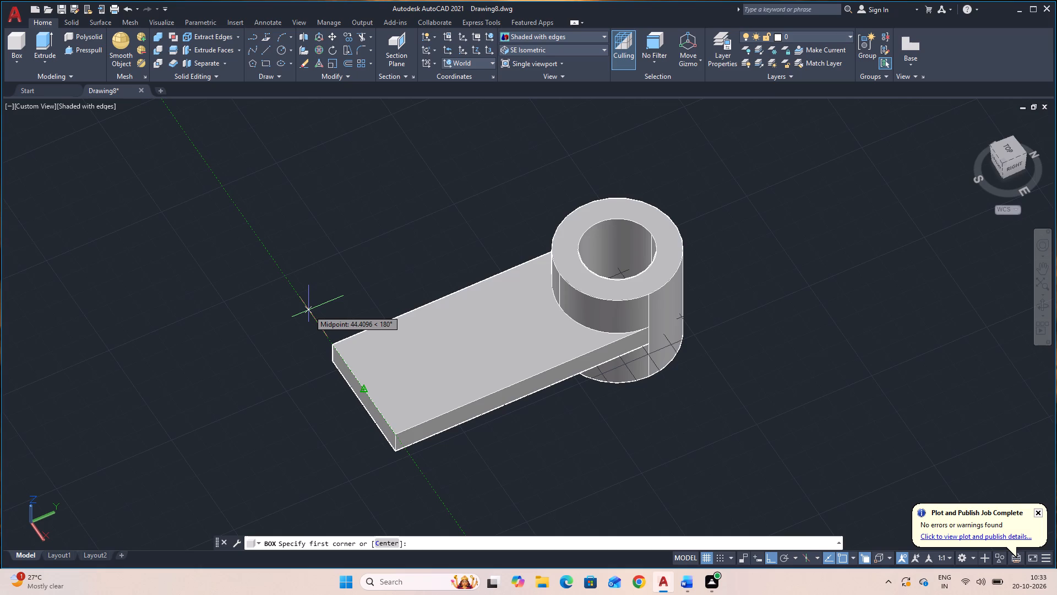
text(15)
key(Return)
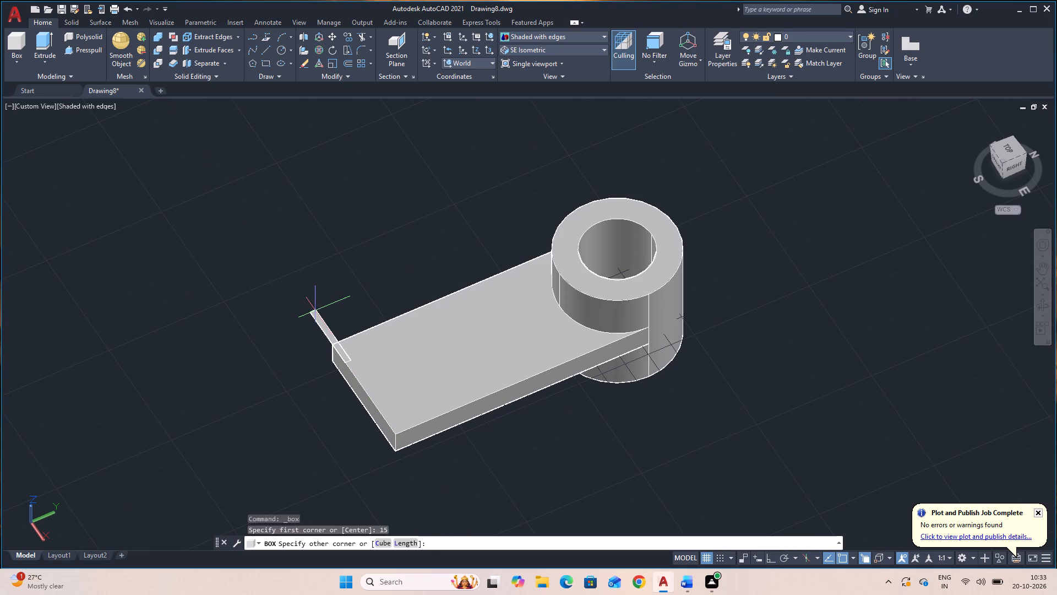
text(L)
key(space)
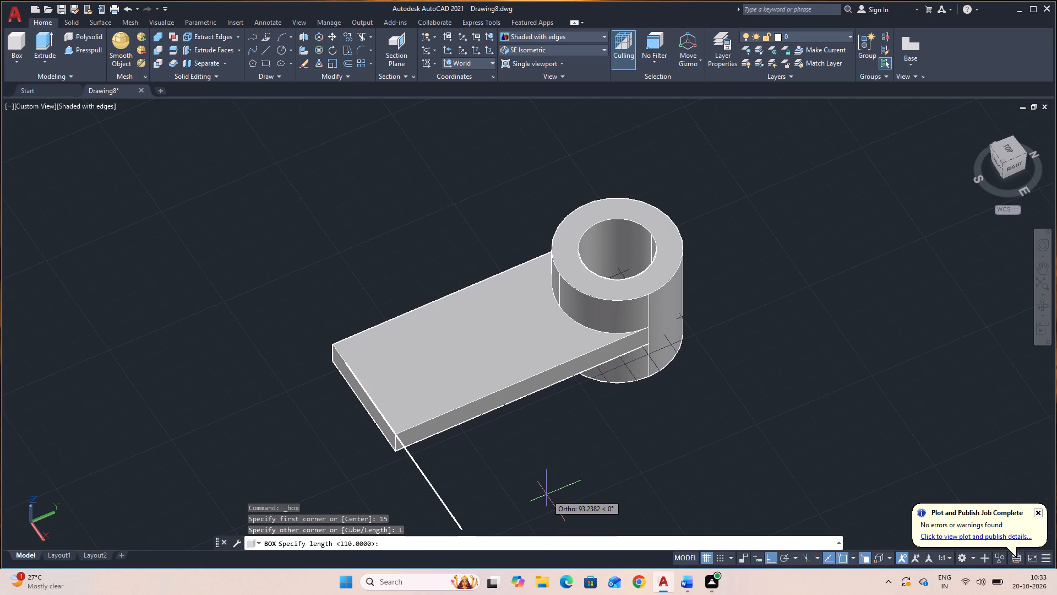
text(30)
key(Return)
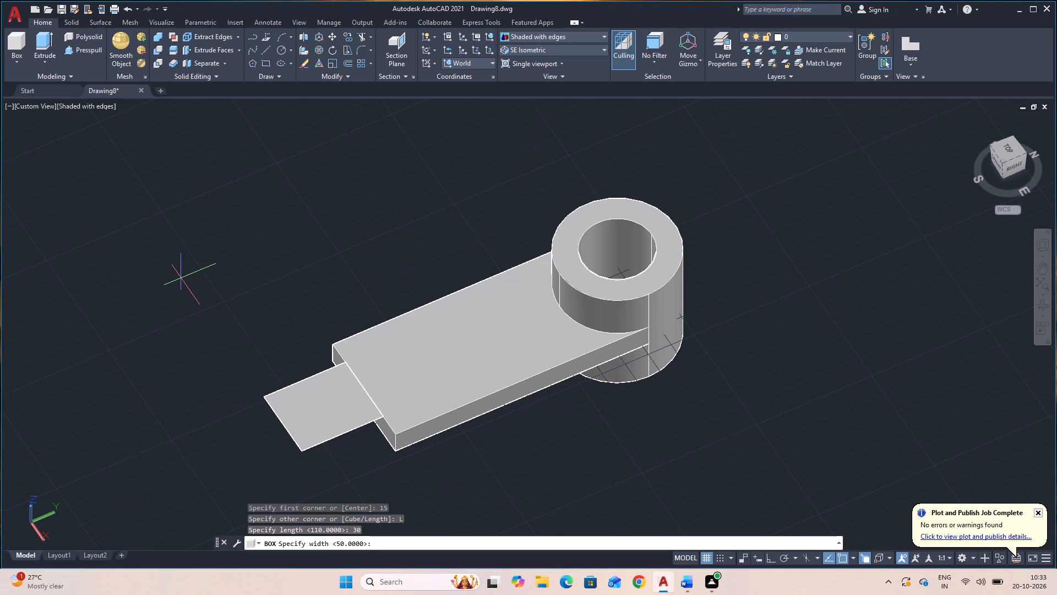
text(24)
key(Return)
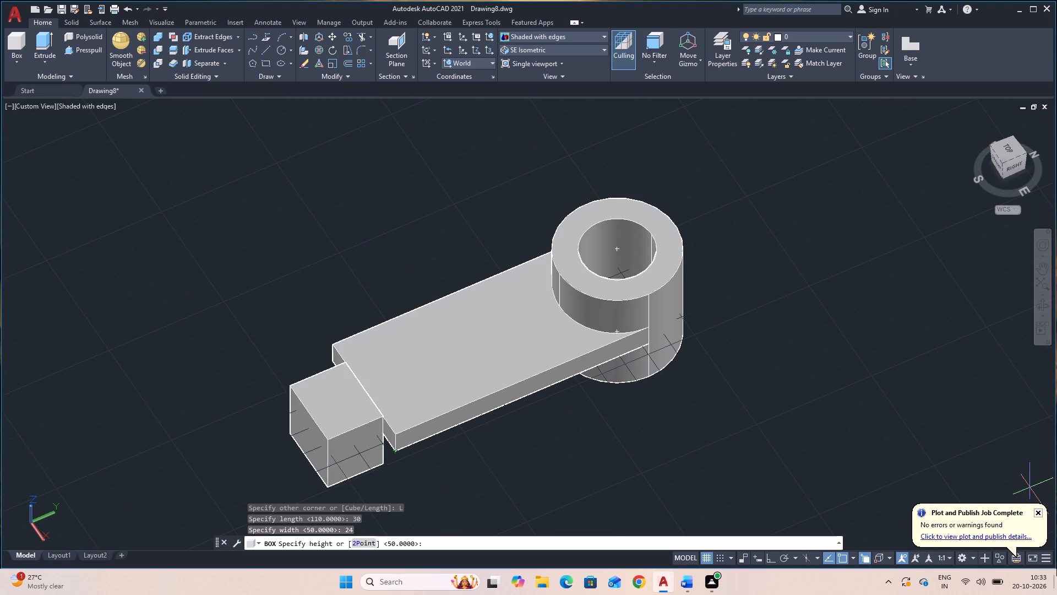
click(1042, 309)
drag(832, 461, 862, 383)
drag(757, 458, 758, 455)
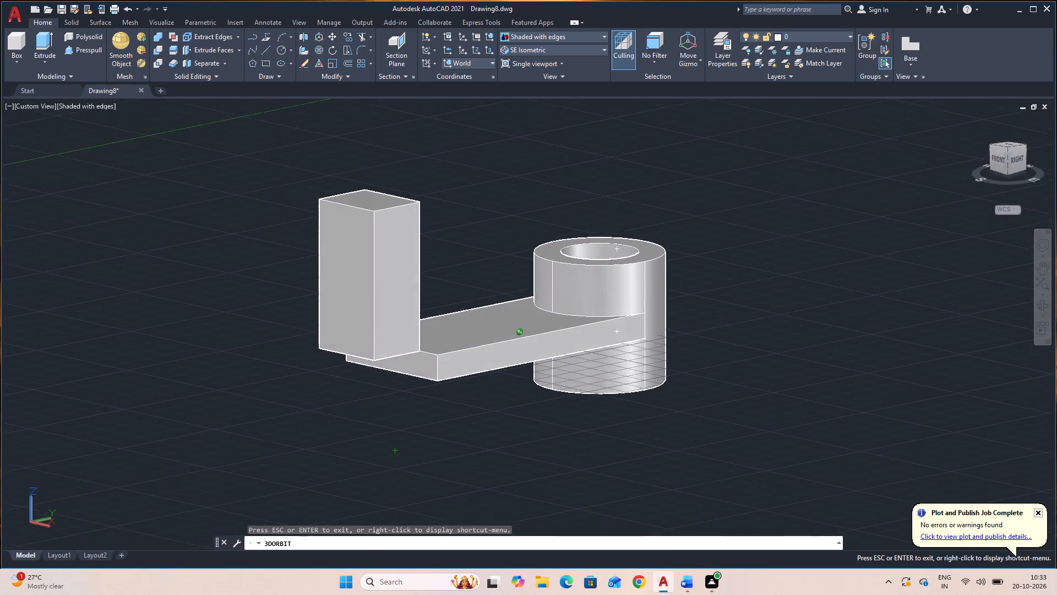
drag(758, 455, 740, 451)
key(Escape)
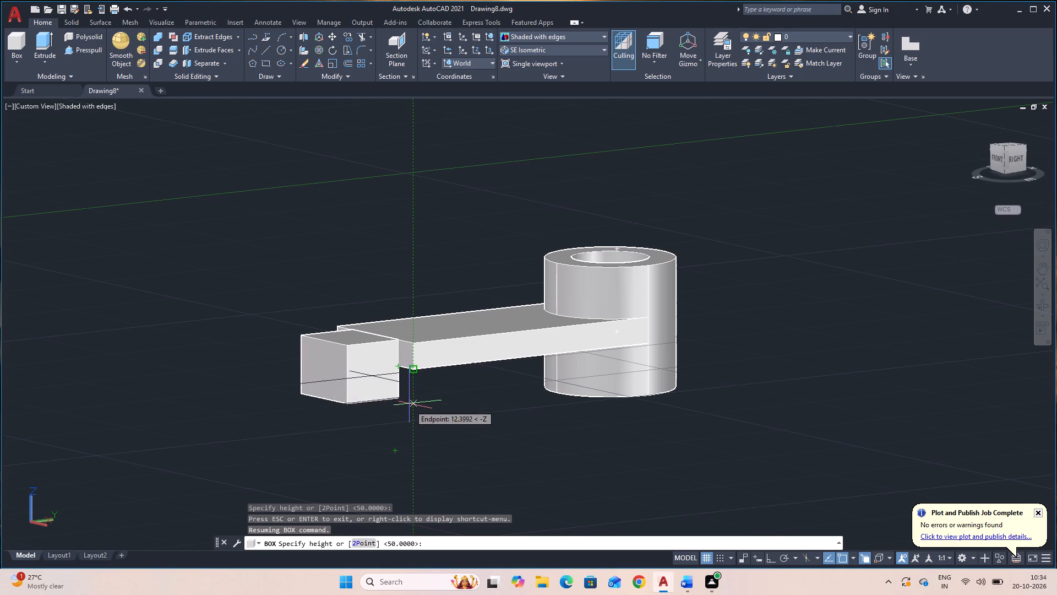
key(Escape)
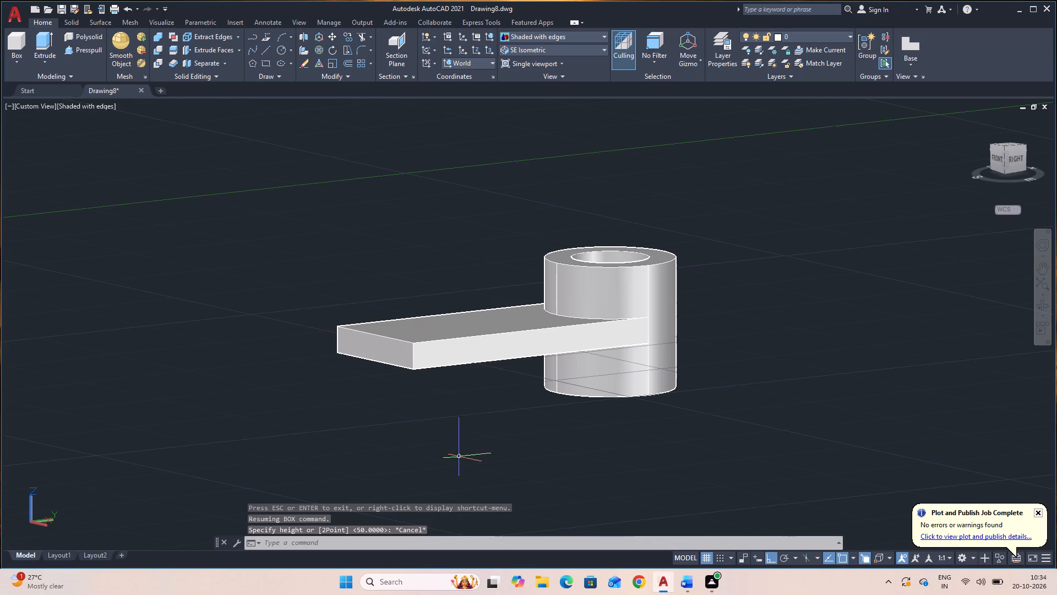
Create a box of length 30, width 24 and height 25 outward from the plate's free end, its first corner 15 from the bottom edge's midpoint.
click(7, 40)
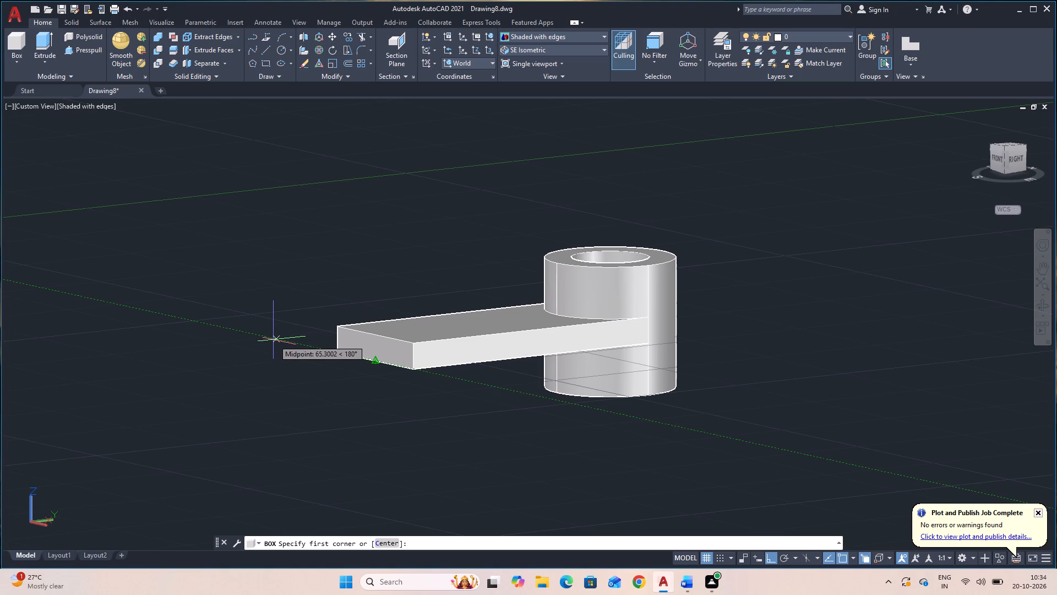
text(15)
key(Return)
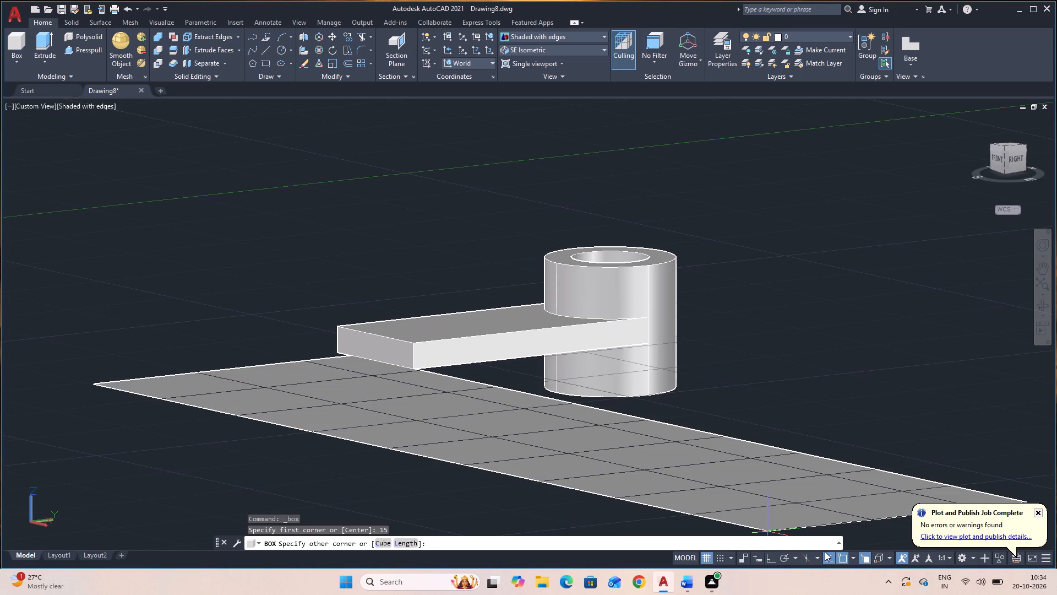
text(L)
key(space)
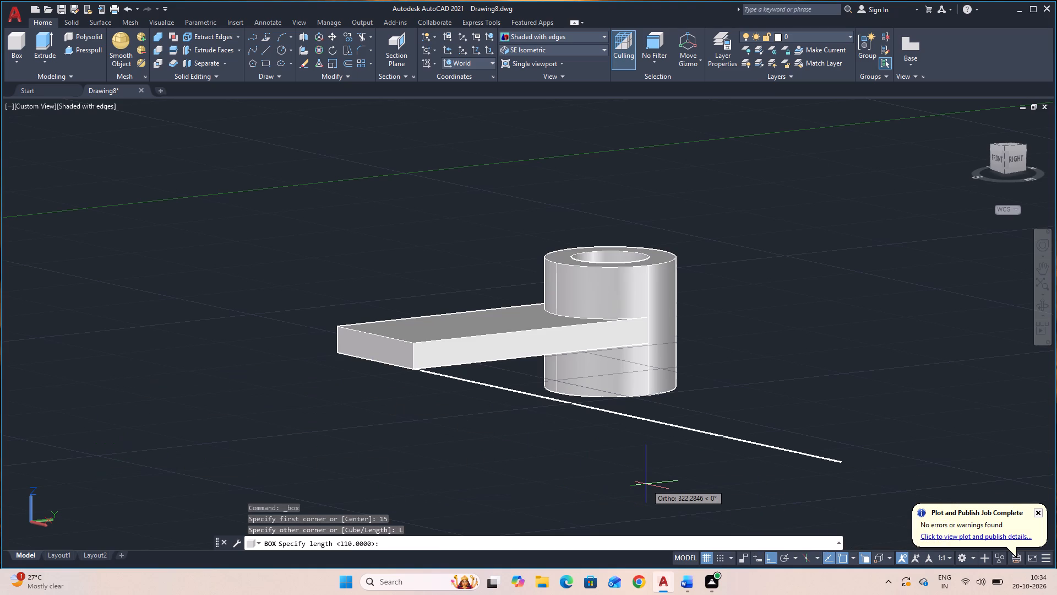
text(30)
key(Return)
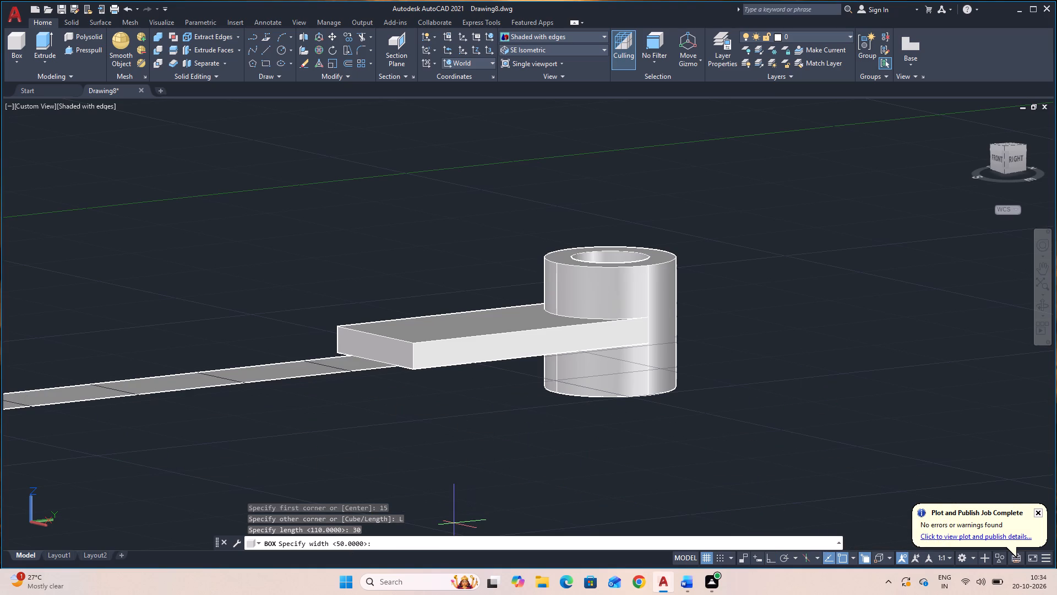
text(24)
key(Return)
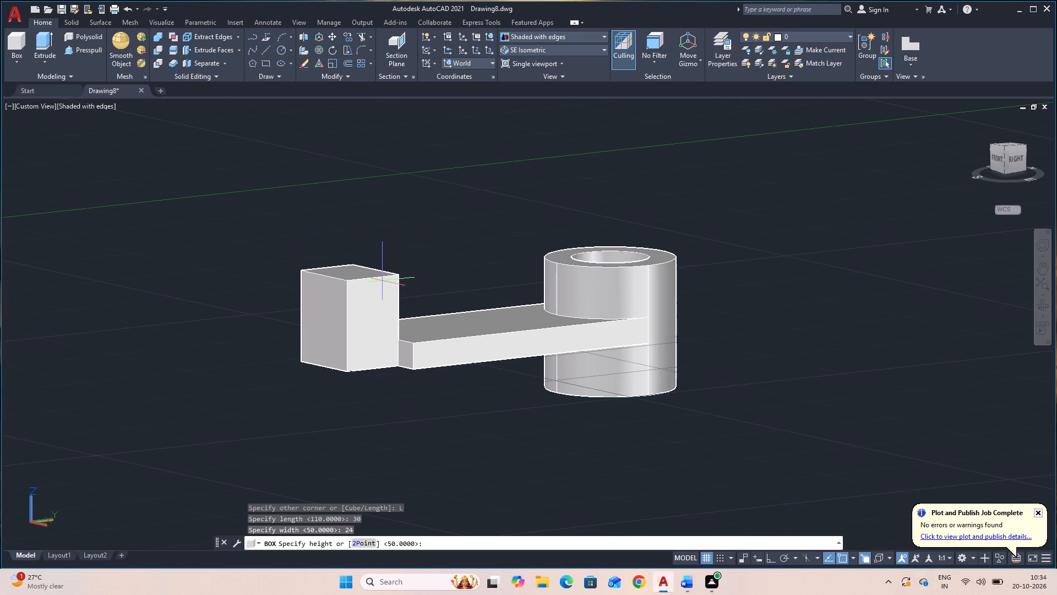
text(25)
key(Return)
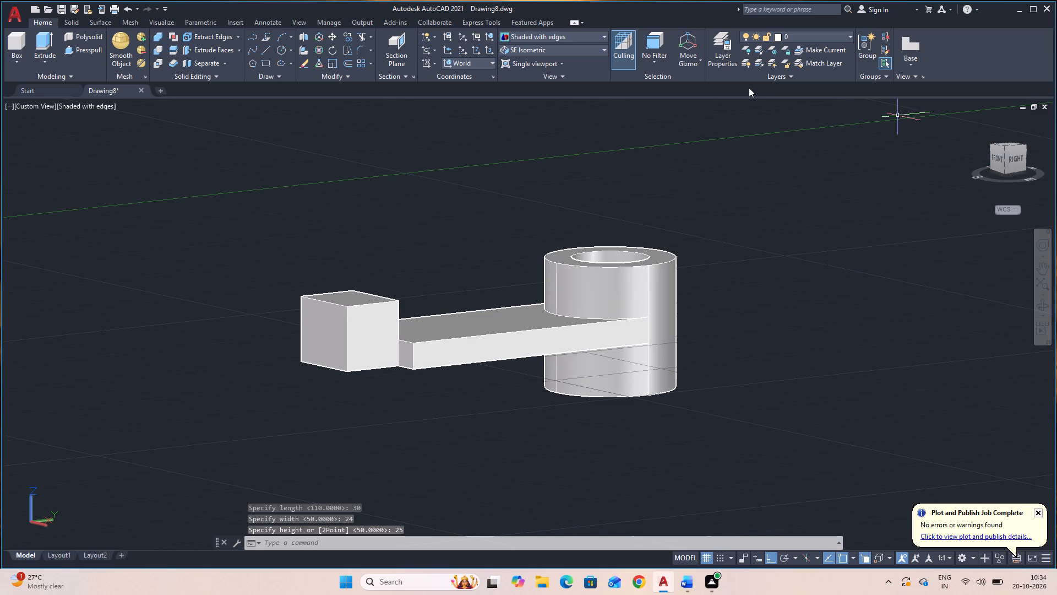
click(1042, 301)
drag(925, 342, 958, 388)
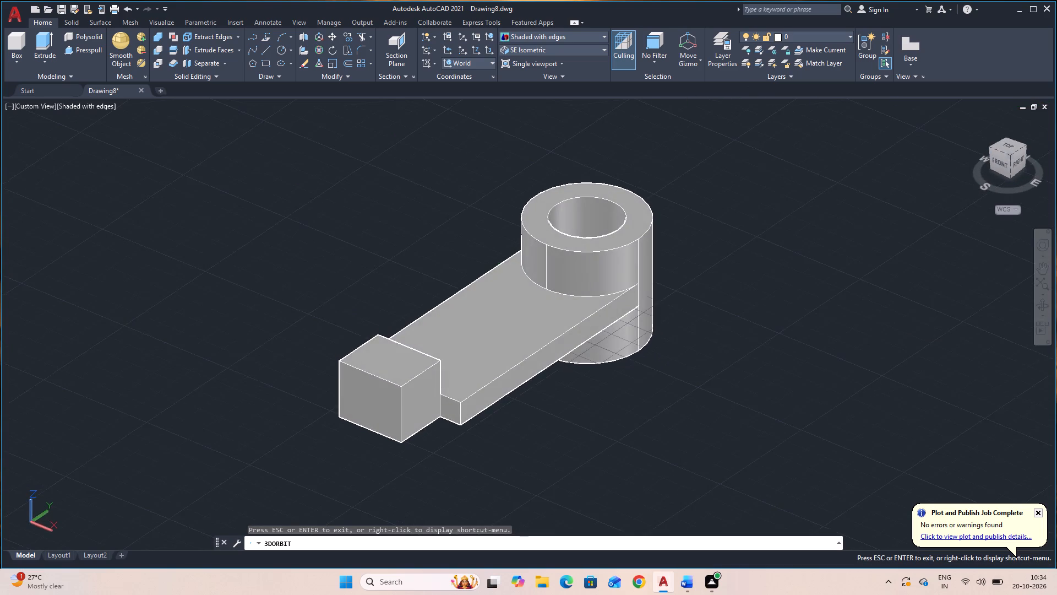
Start a line on the end block's outer face, 10 above the bottom corner on the +X side.
drag(870, 370, 928, 359)
drag(849, 373, 886, 404)
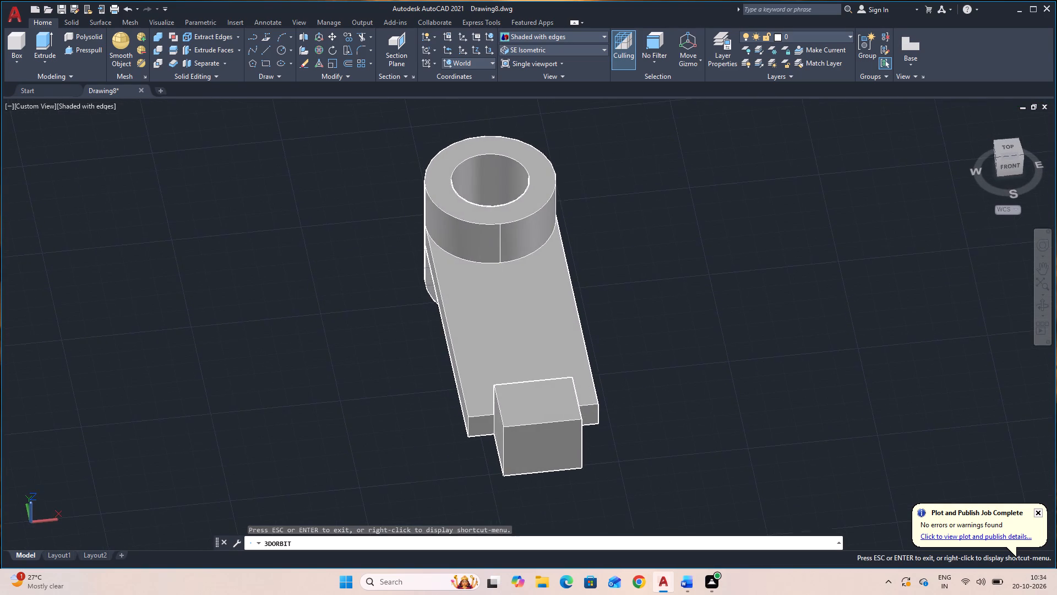
drag(886, 400, 879, 386)
drag(851, 376, 848, 345)
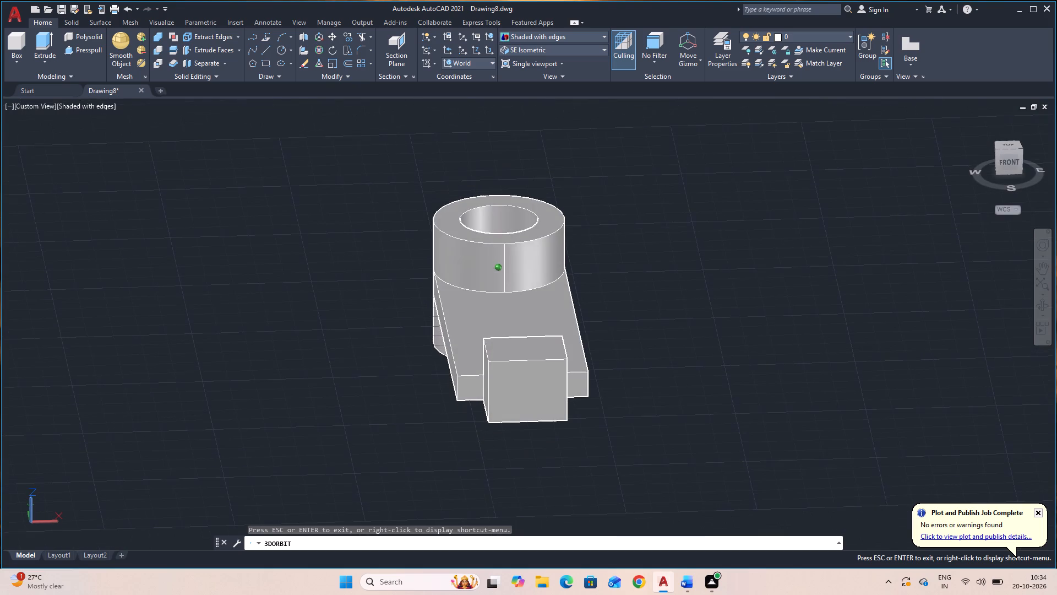
drag(848, 345, 844, 338)
click(844, 338)
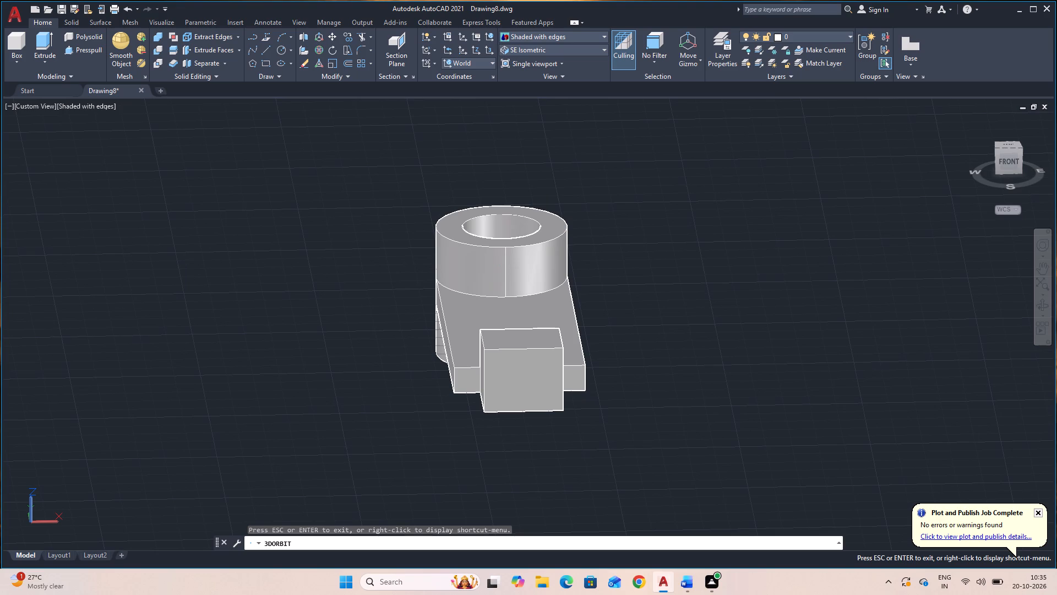
text(L)
key(space)
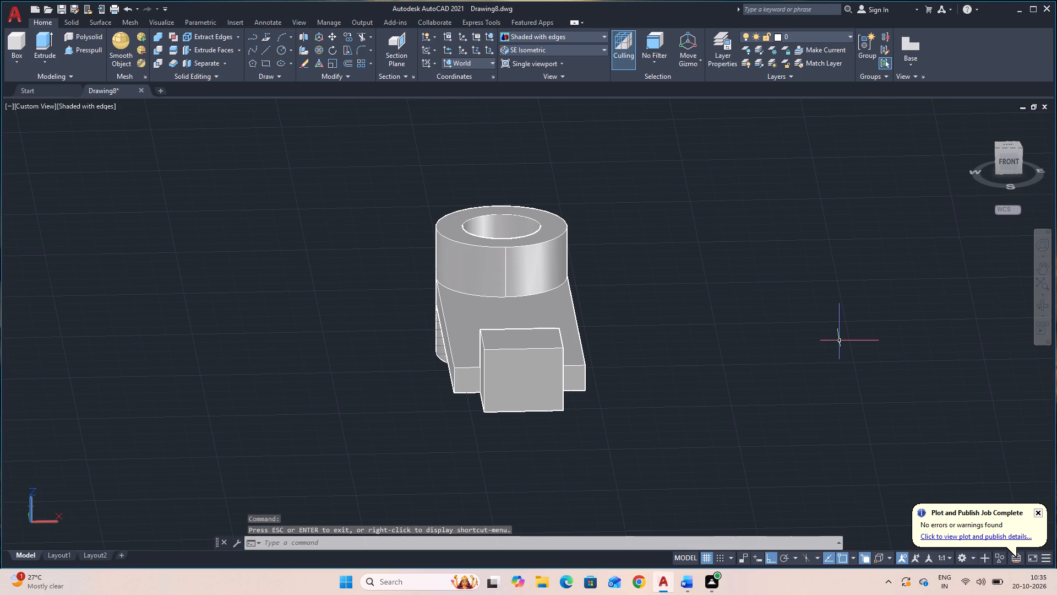
text(L)
key(space)
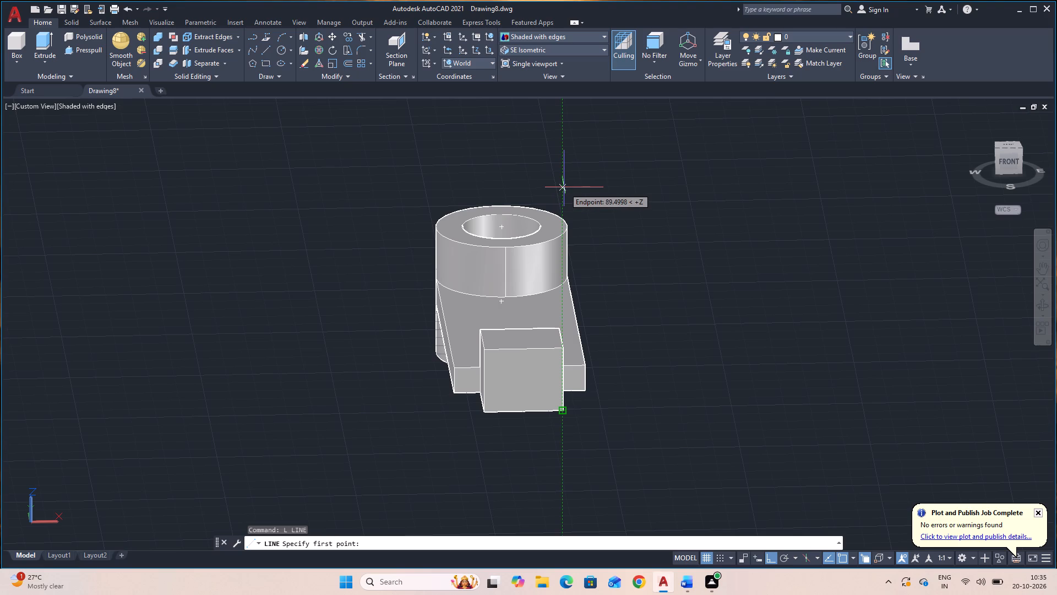
text(10)
key(Return)
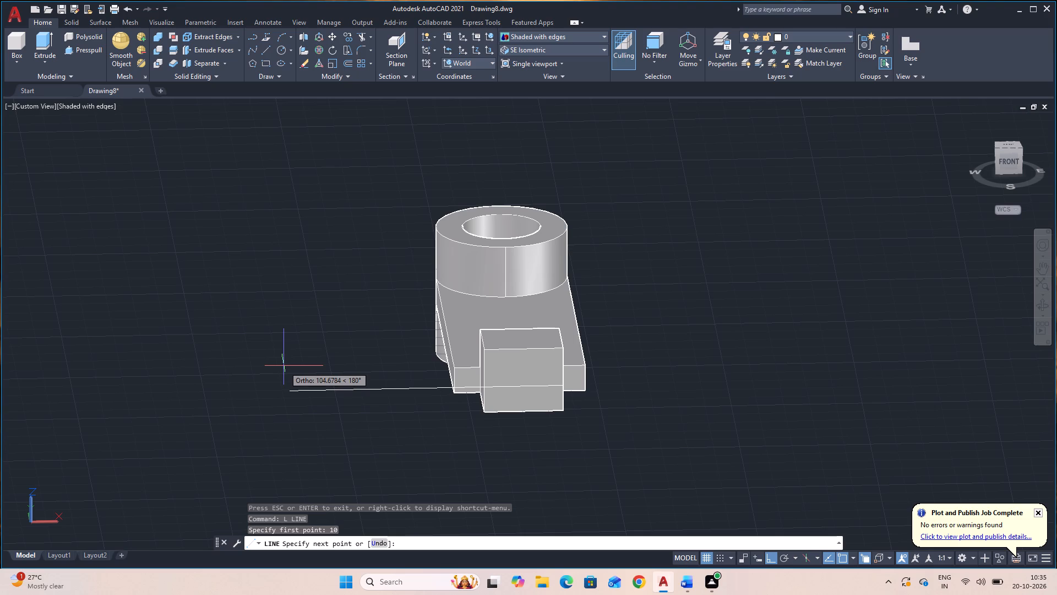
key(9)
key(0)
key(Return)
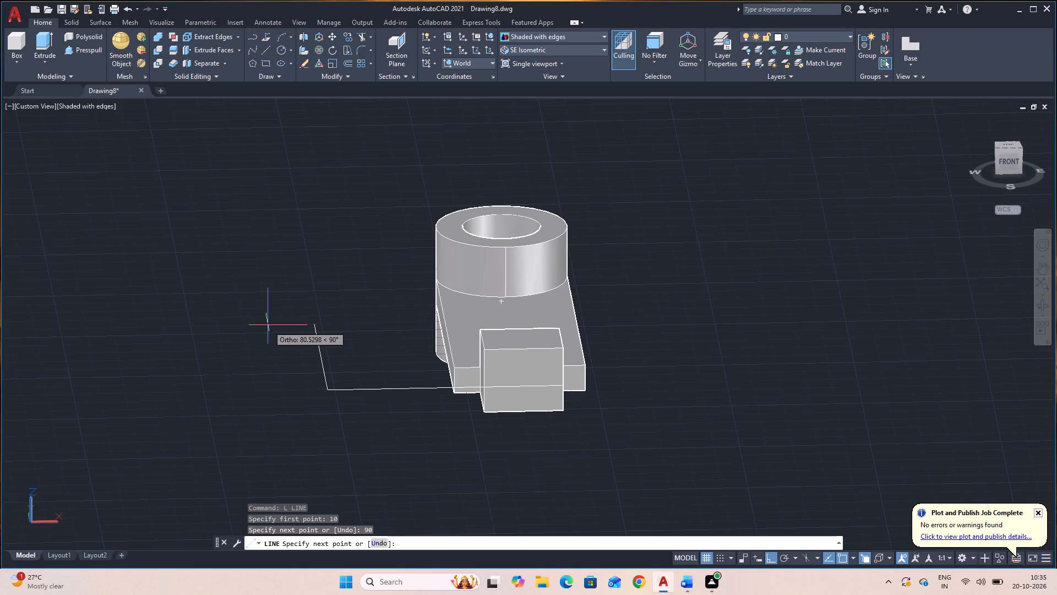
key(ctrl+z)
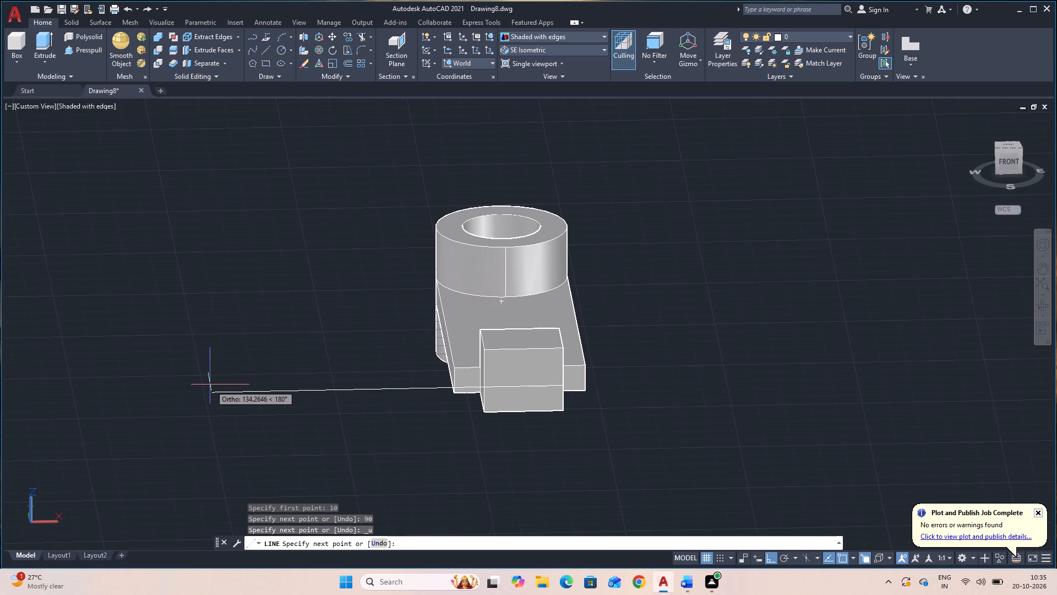
Draw the line's first segment 9 long across the block's outer face, in the 180° direction.
key(9)
key(Return)
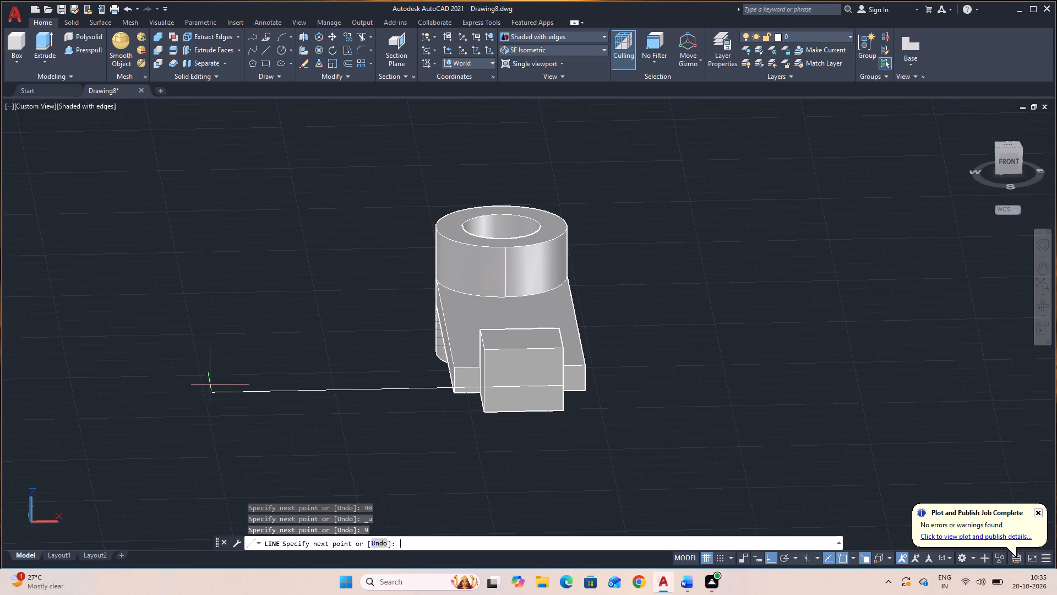
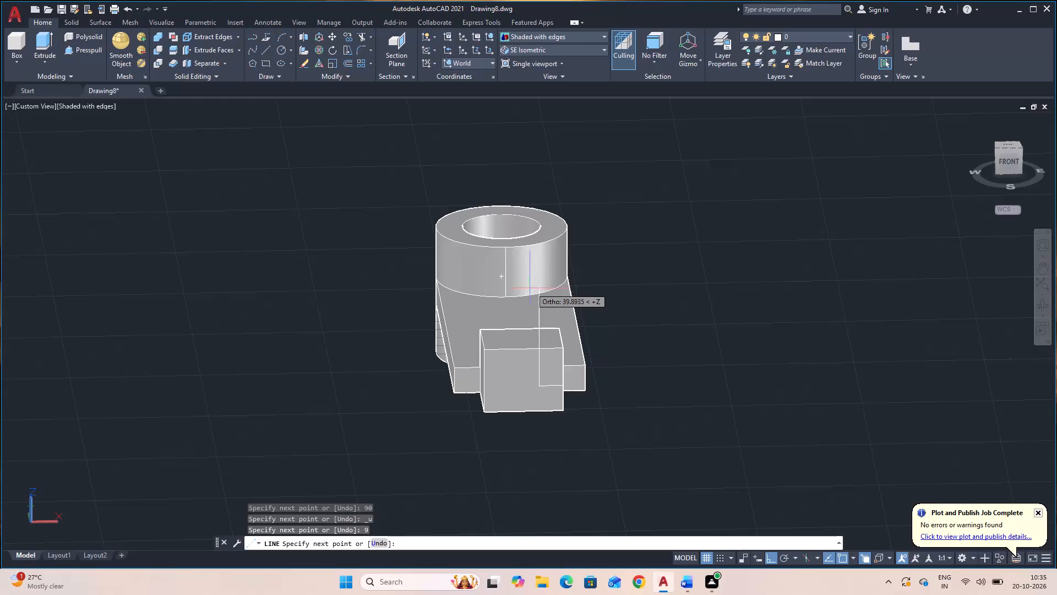
Continue the line vertically up to the block's top edge and add a 12 long segment along that edge in the 180° direction.
click(537, 348)
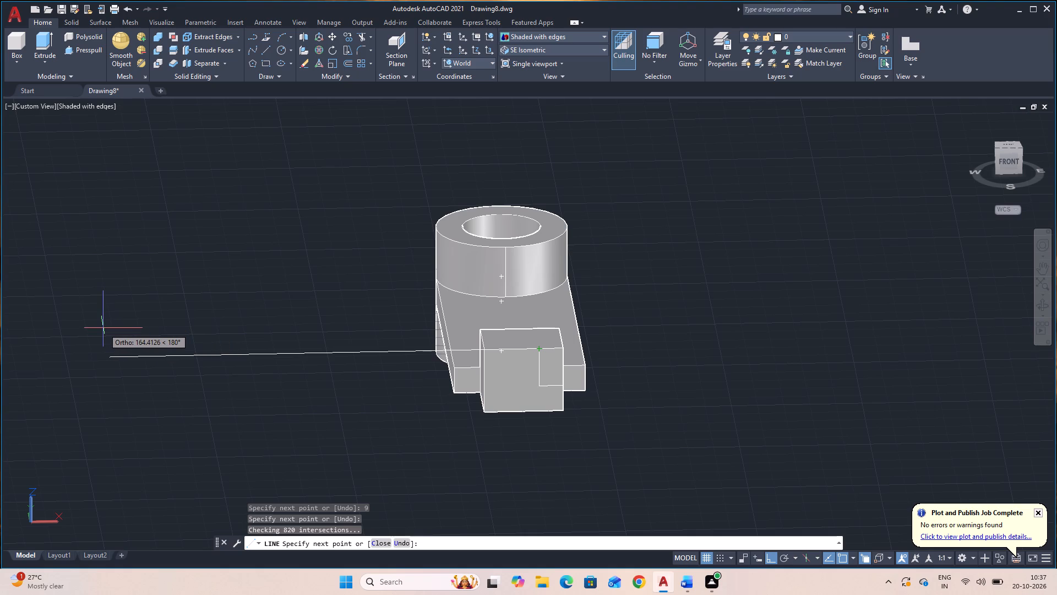
text(12)
key(Return)
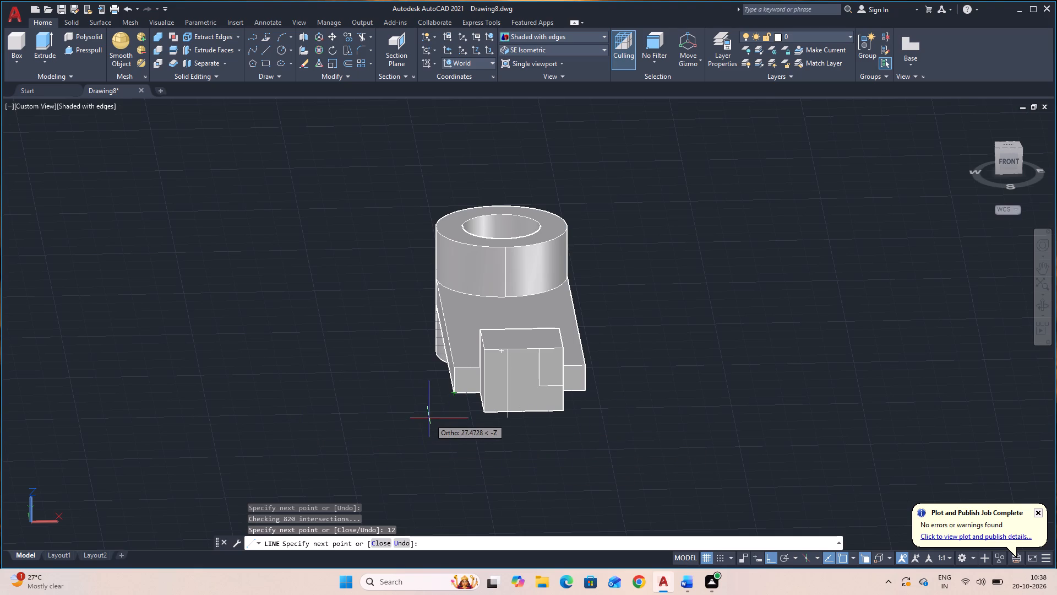
key(Escape)
Draw a vertical line up to the block's top edge, starting 12 from the profile's inner corner in the 180° direction.
key(l)
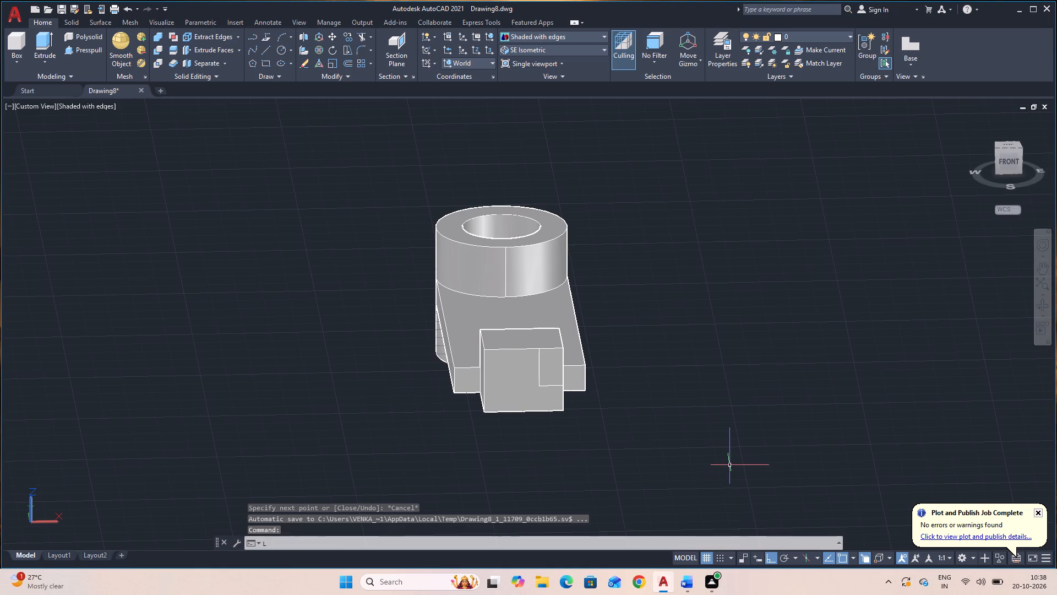
key(space)
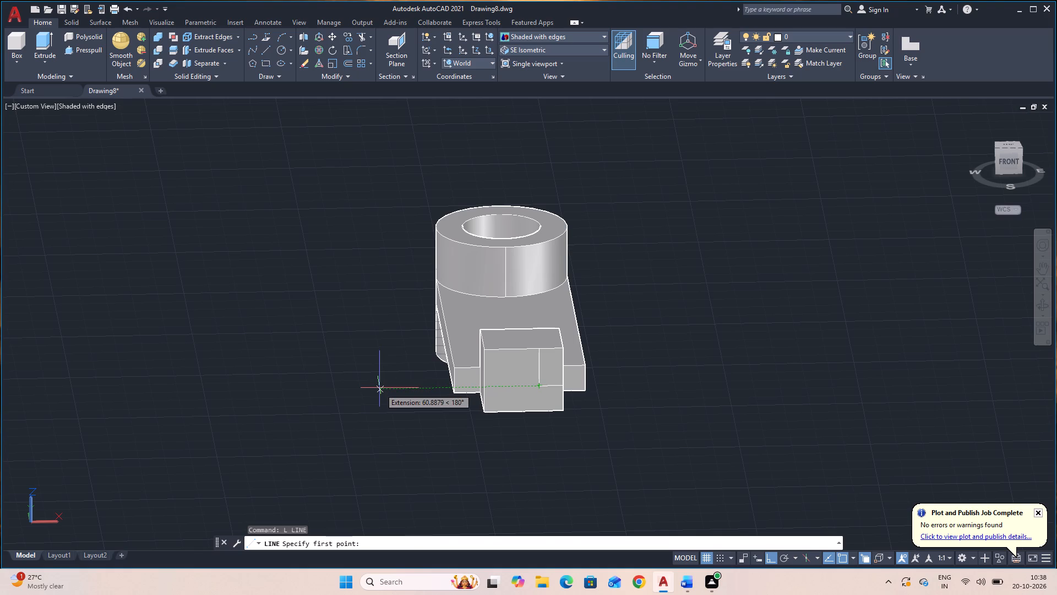
text(12)
key(Return)
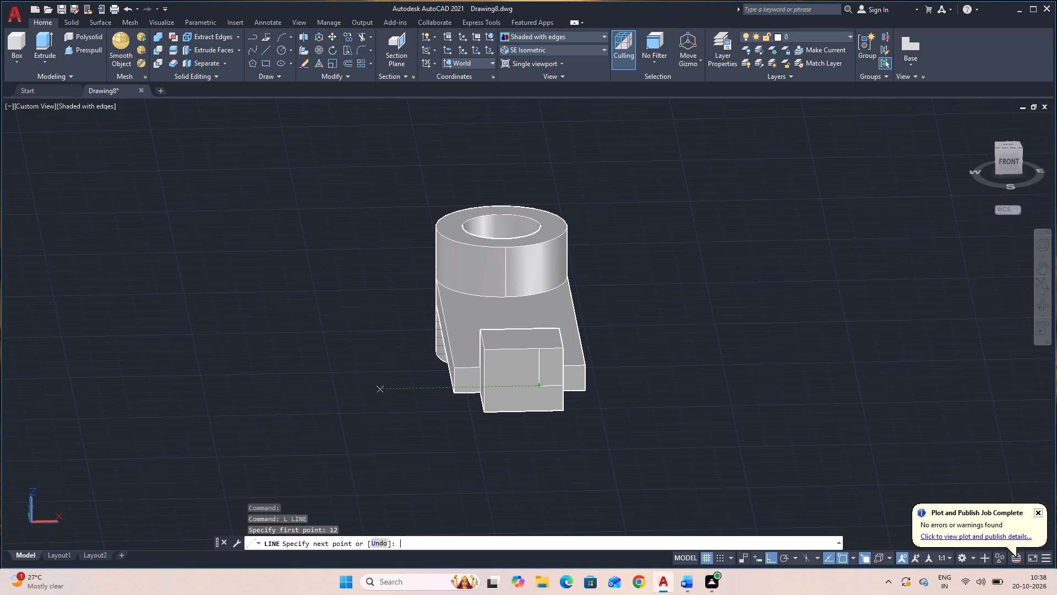
click(509, 349)
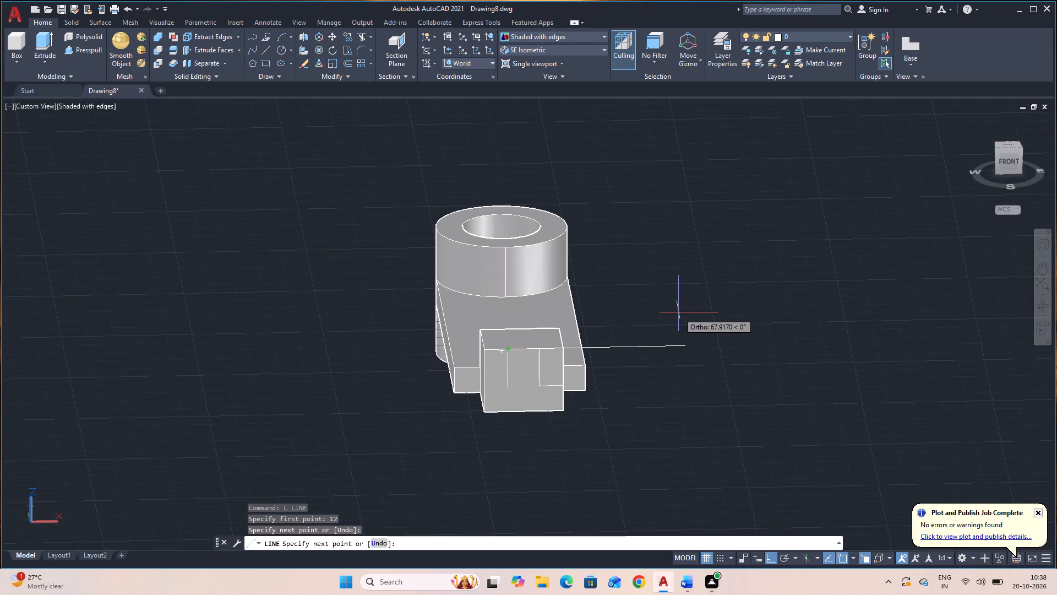
key(Escape)
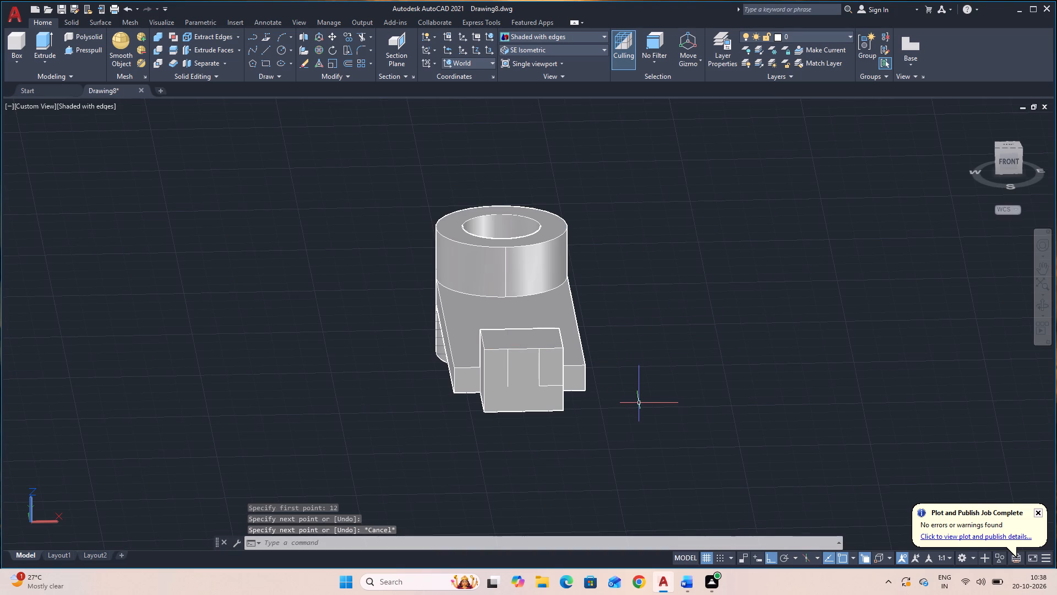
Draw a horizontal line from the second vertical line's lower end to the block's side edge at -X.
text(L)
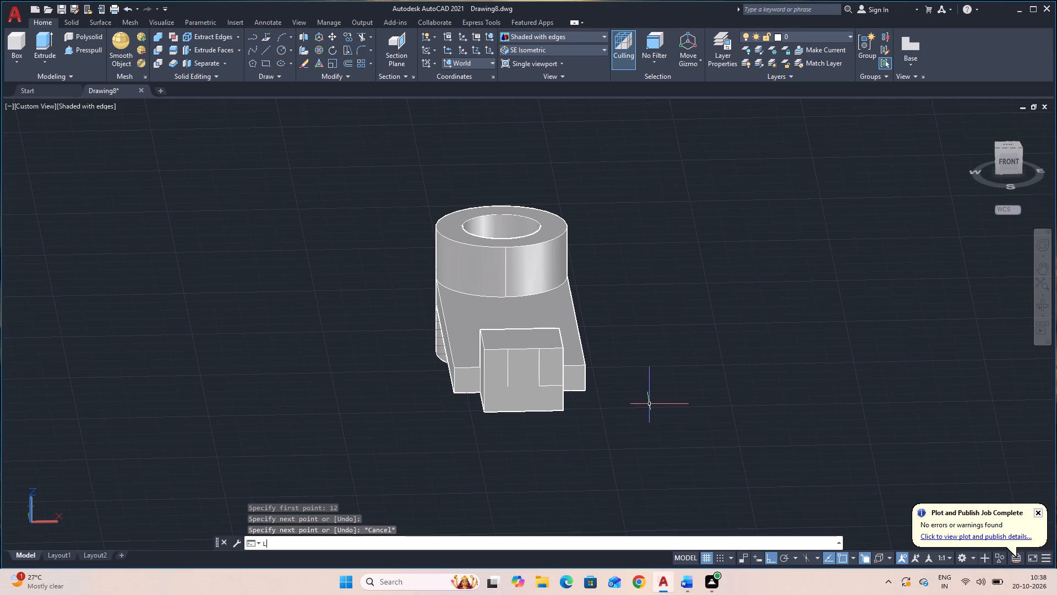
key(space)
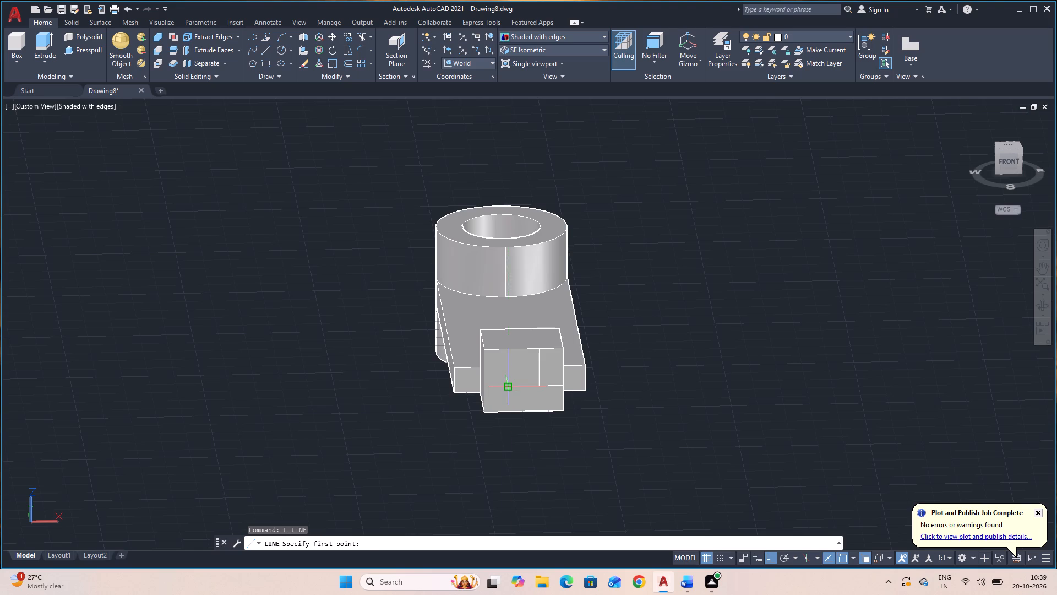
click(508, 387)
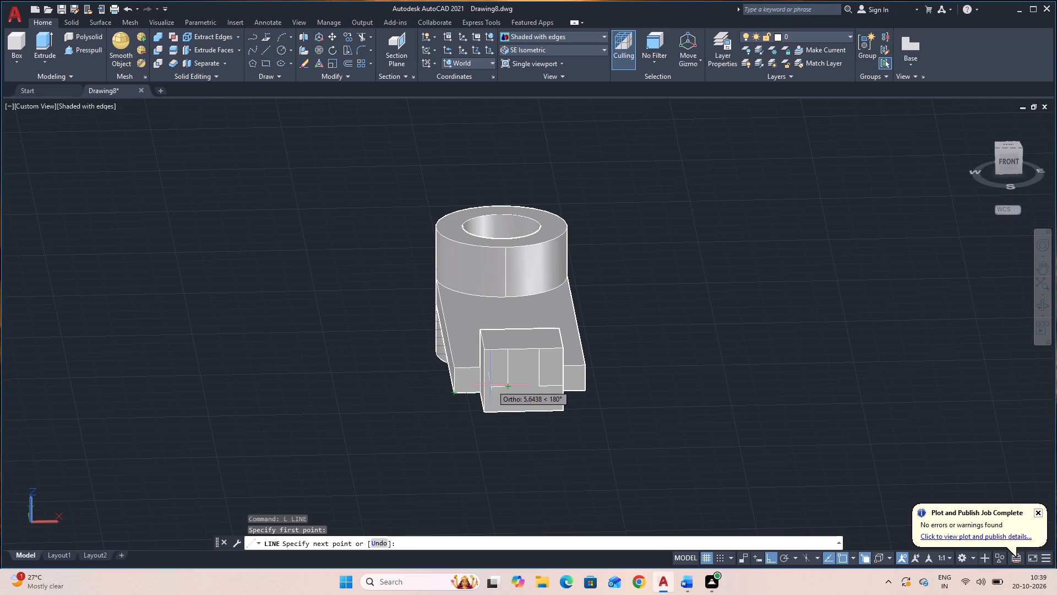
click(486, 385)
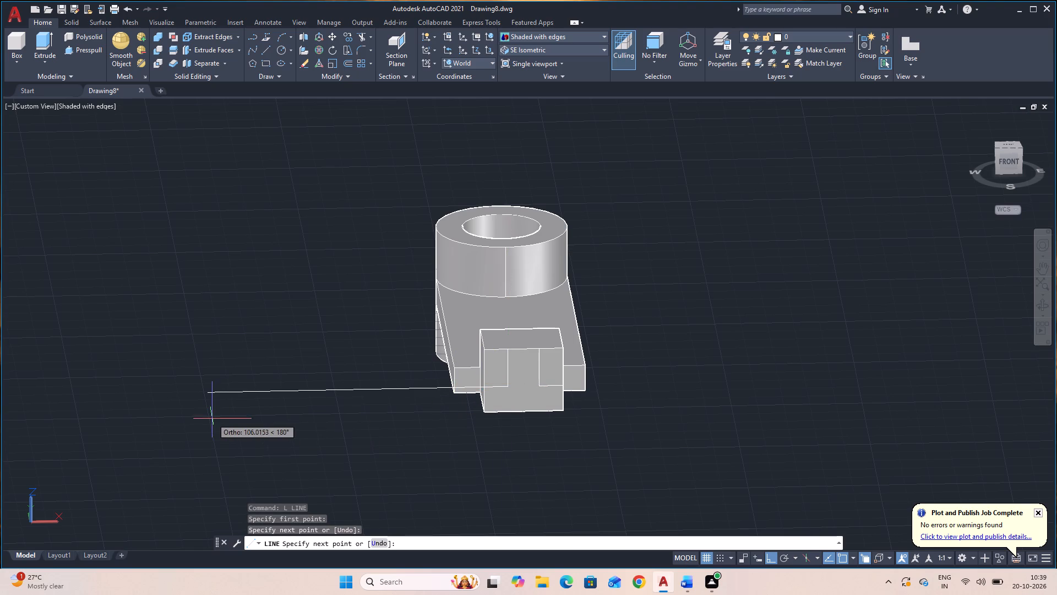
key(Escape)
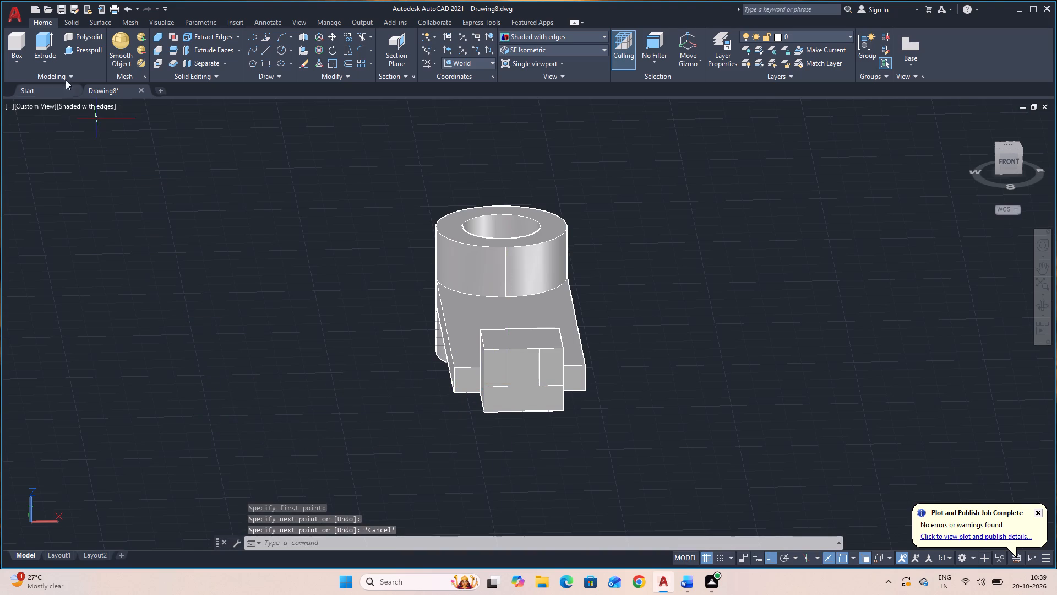
Erase the 12 long line that lies along the block's top edge.
click(99, 53)
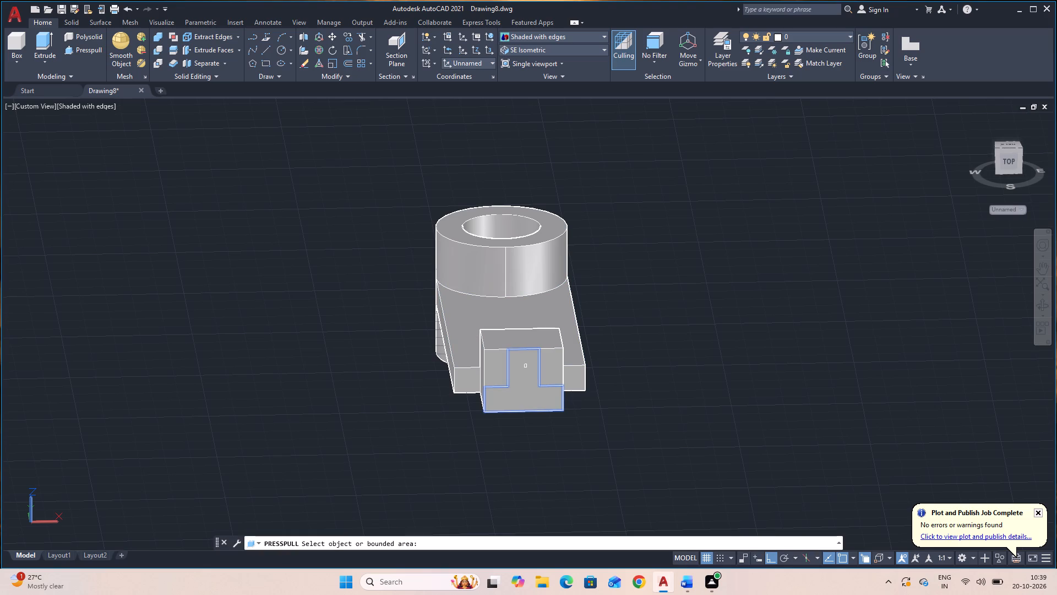
key(Escape)
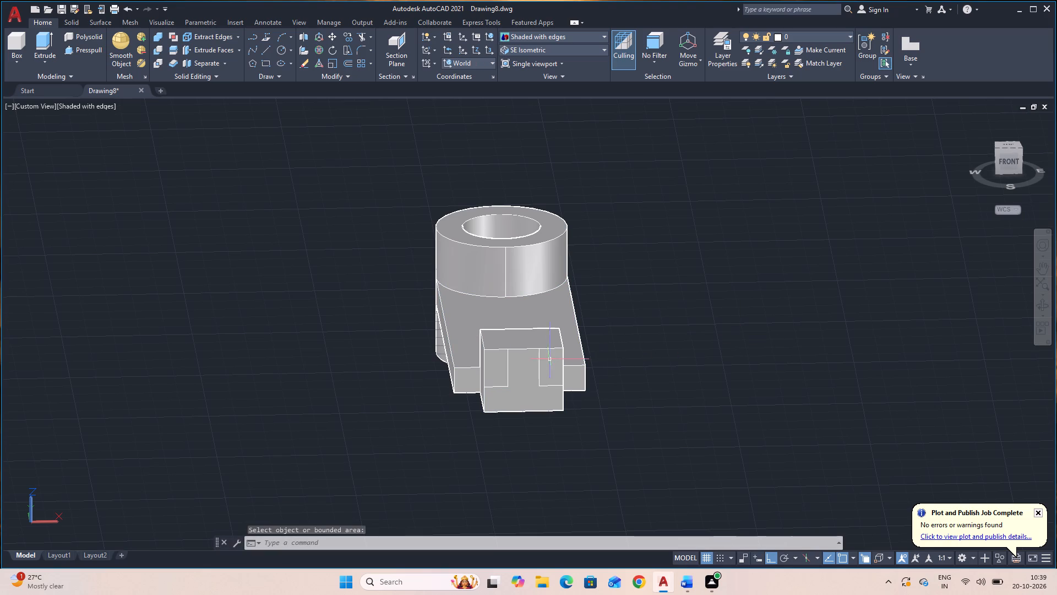
click(521, 350)
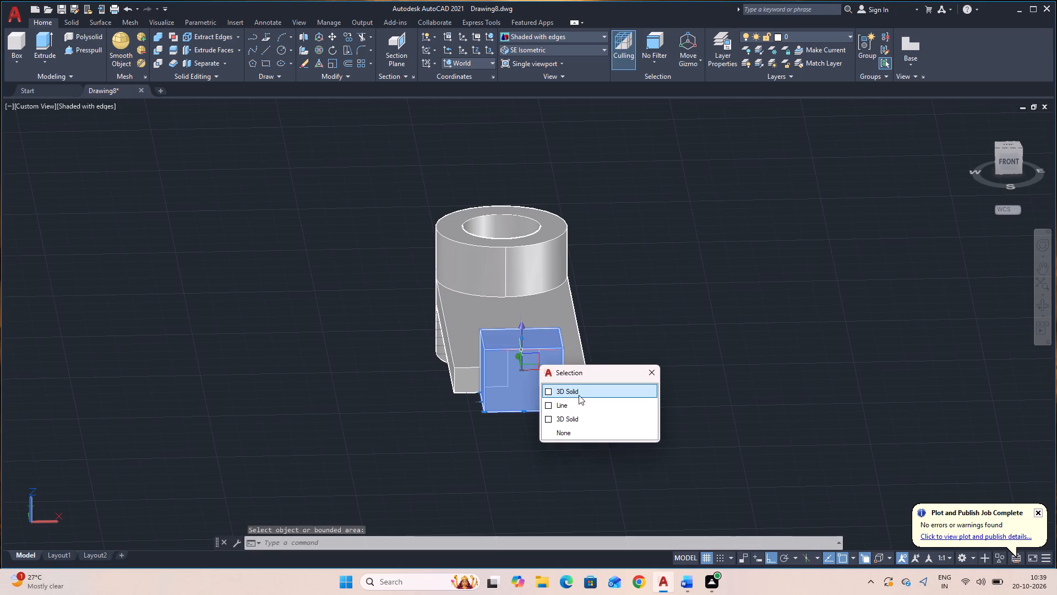
click(579, 404)
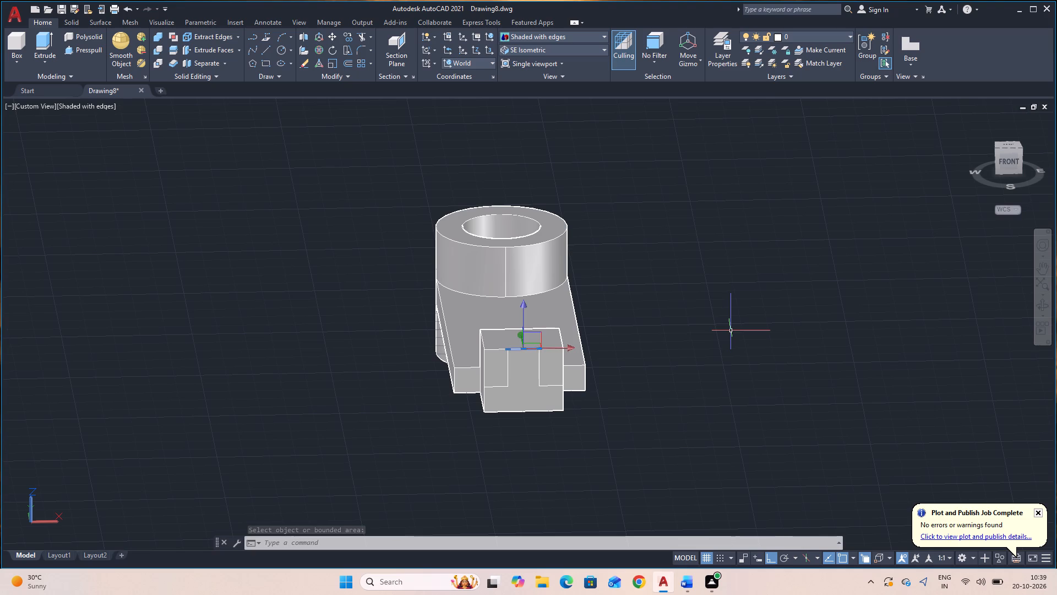
key(Delete)
Erase the two horizontal lines that run from the vertical lines' lower ends to the block's side edges.
click(81, 48)
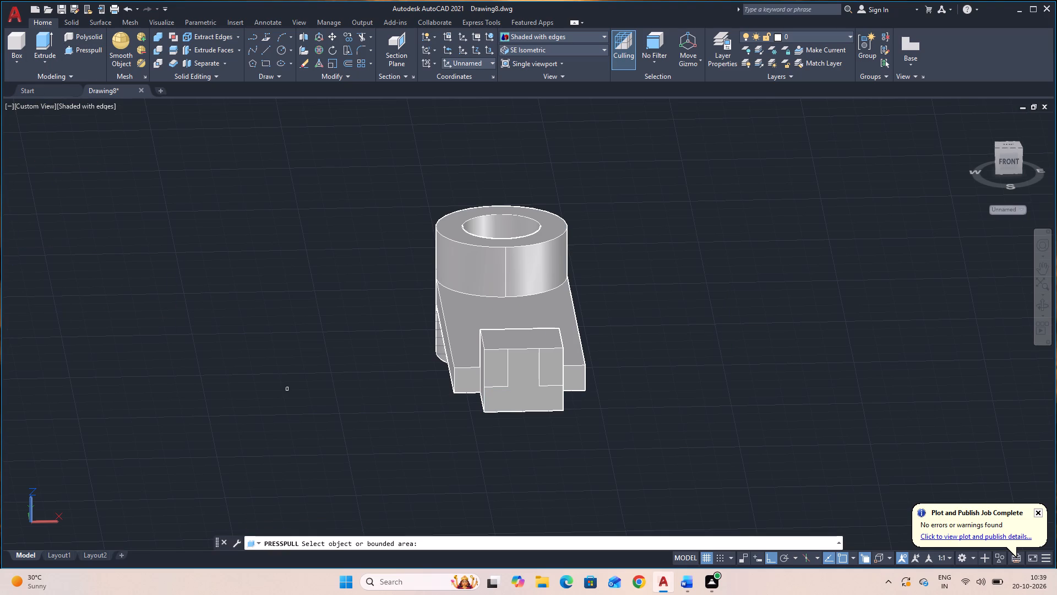
key(Escape)
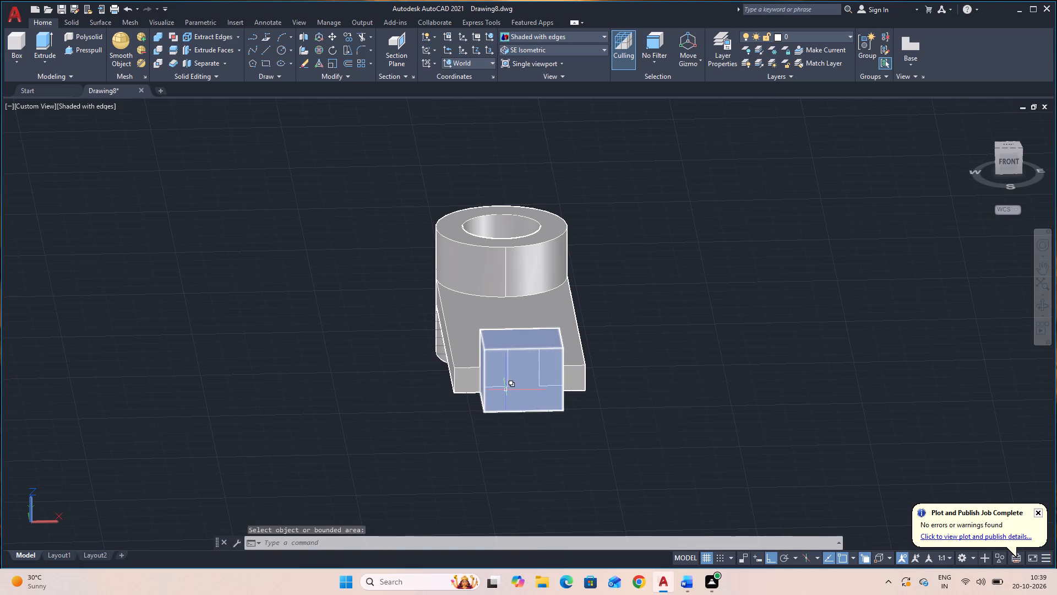
click(502, 387)
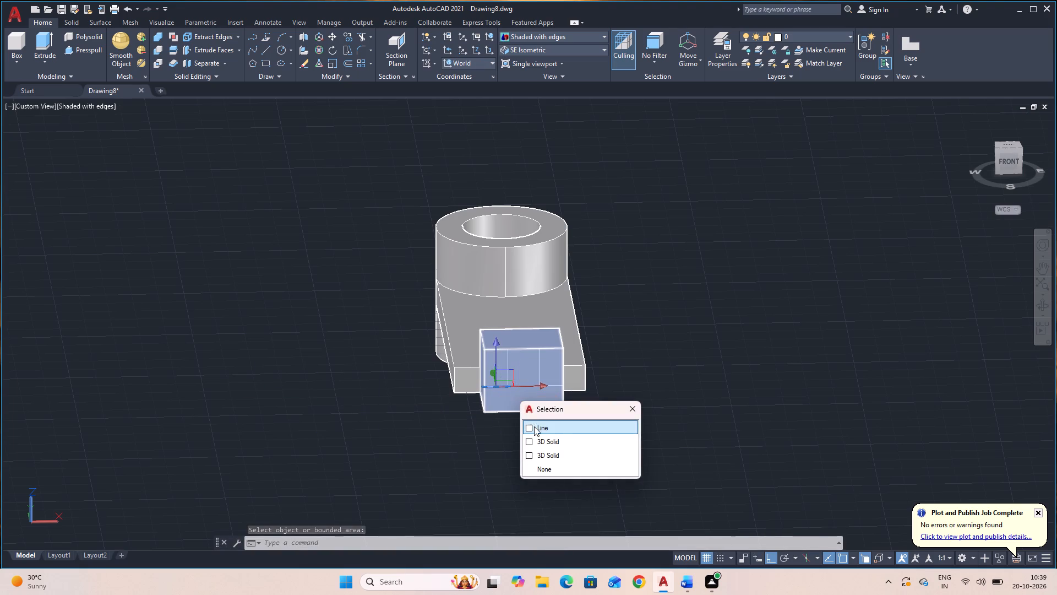
click(535, 426)
key(Delete)
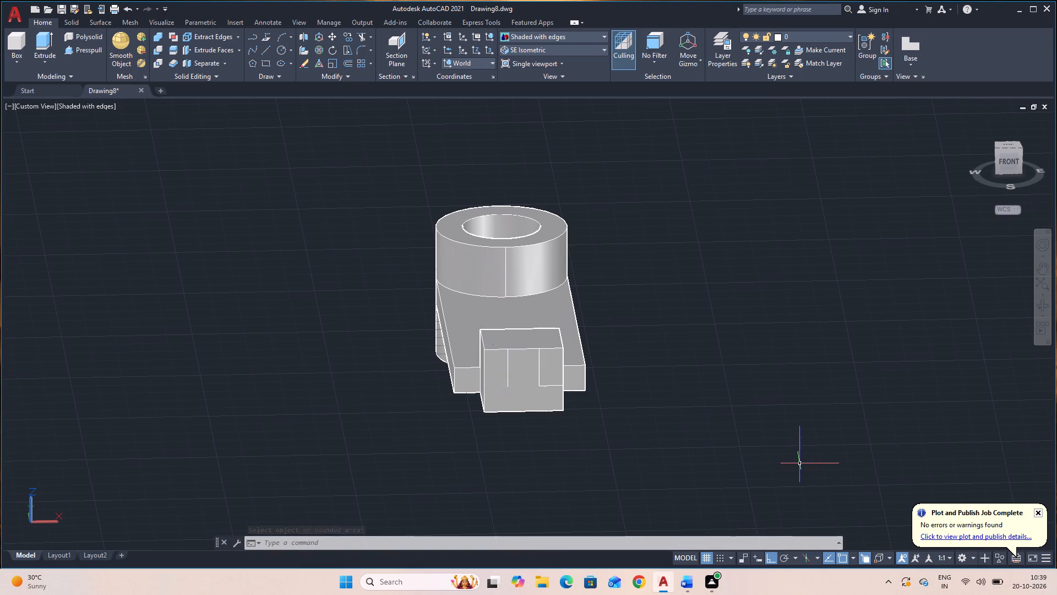
click(548, 388)
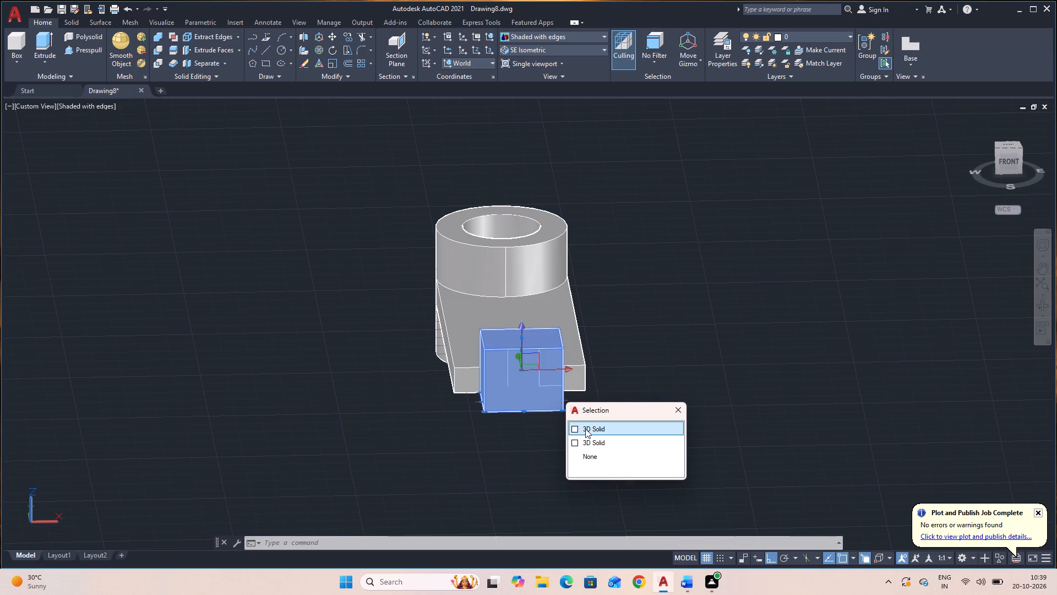
key(Escape)
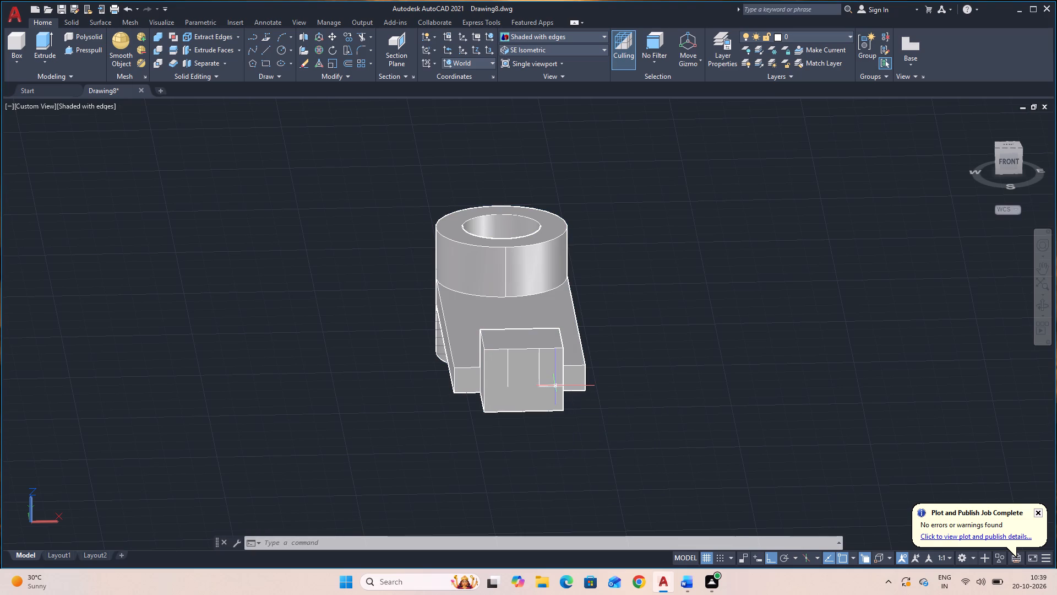
click(555, 386)
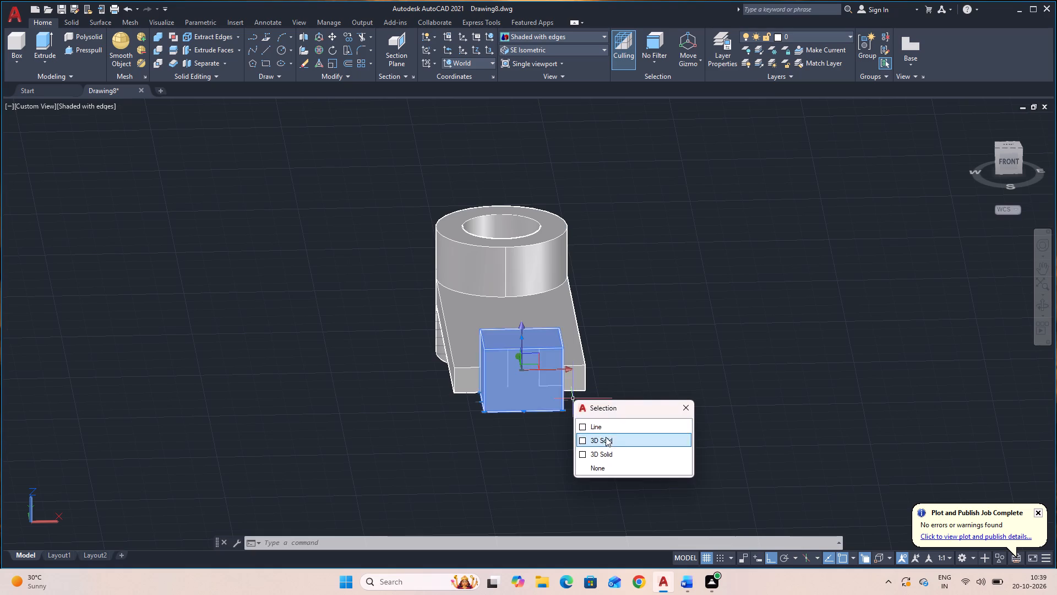
click(626, 425)
key(Delete)
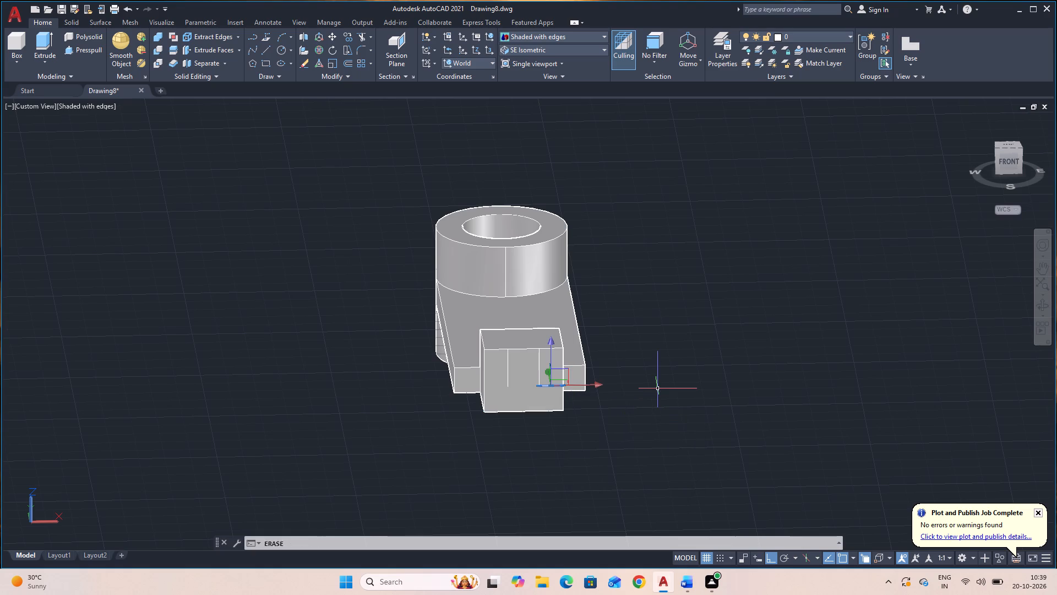
Draw a horizontal line joining the lower ends of the two vertical lines on the block's outer face.
text(L)
key(space)
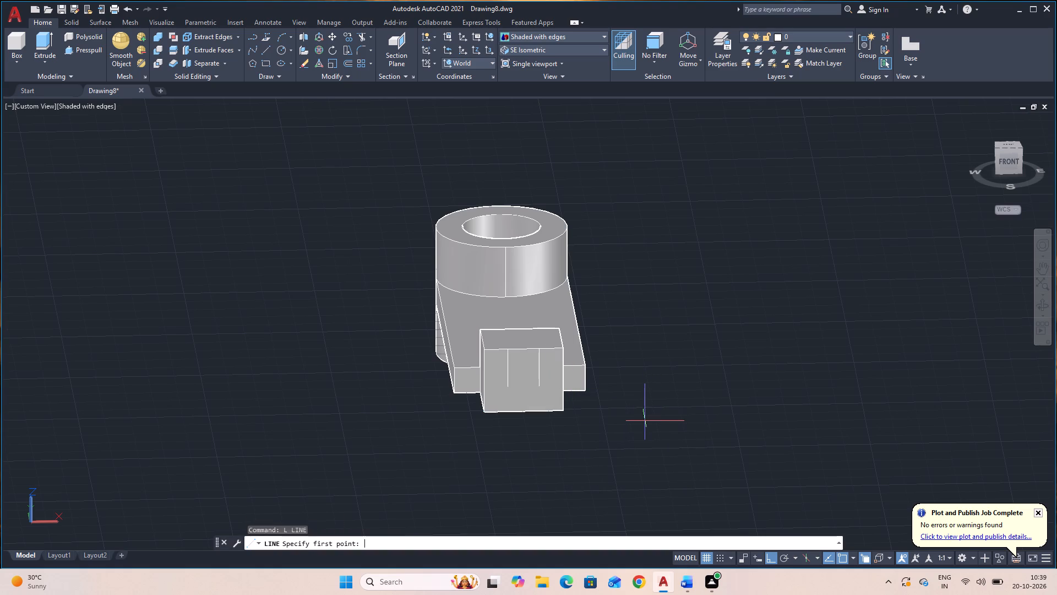
click(508, 384)
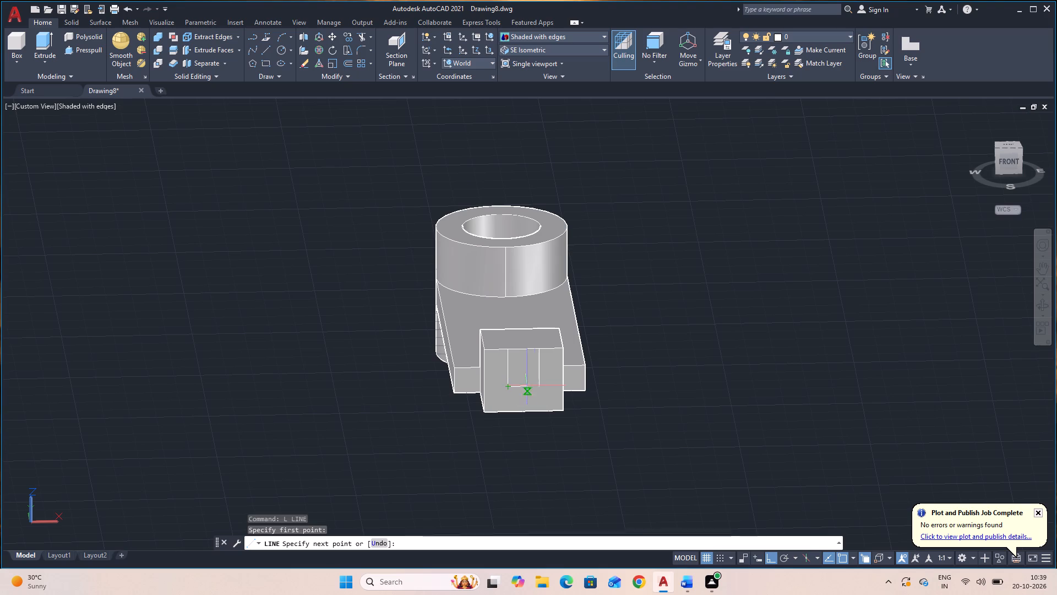
click(542, 386)
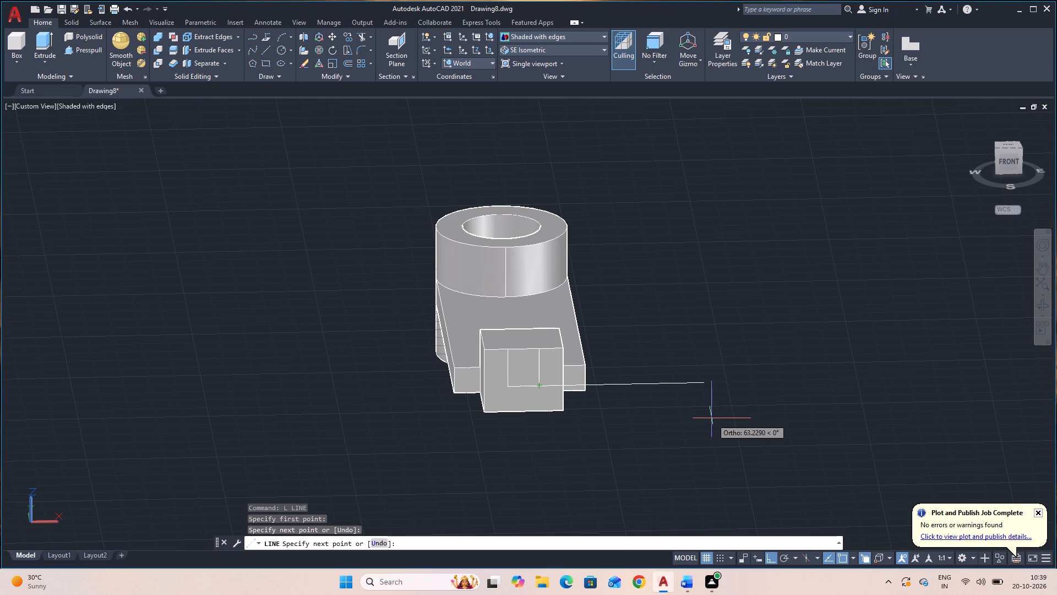
key(Escape)
Presspull the enclosed rectangle back through the block's full depth to cut an open slot.
click(86, 47)
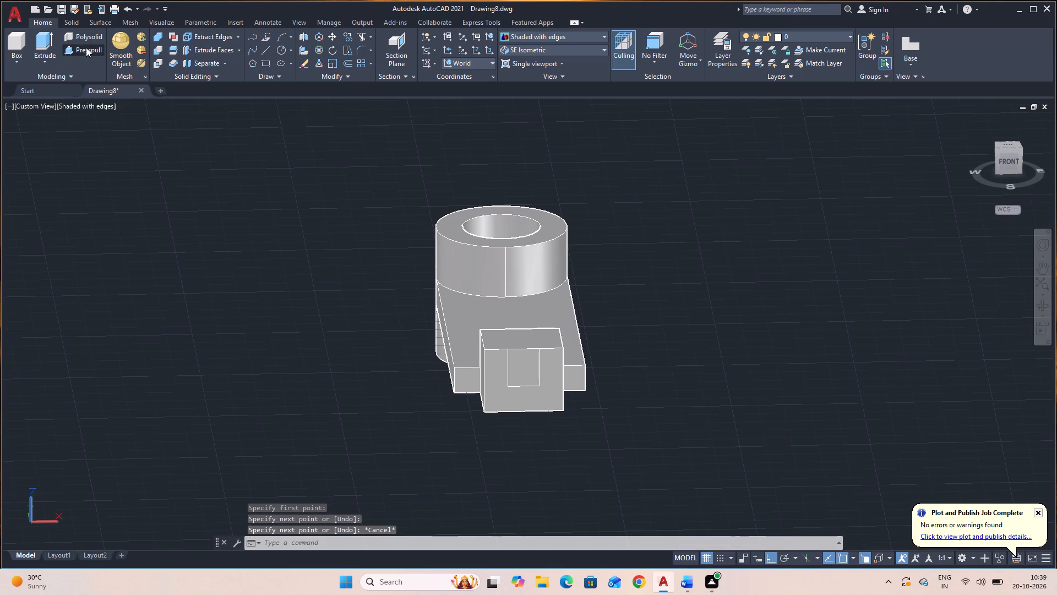
click(522, 374)
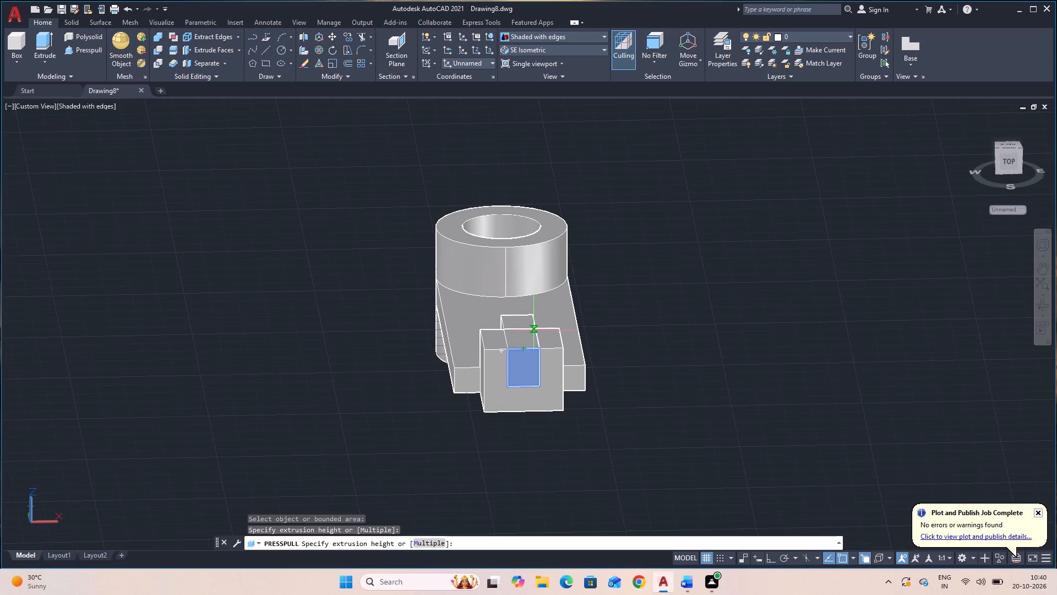
click(560, 332)
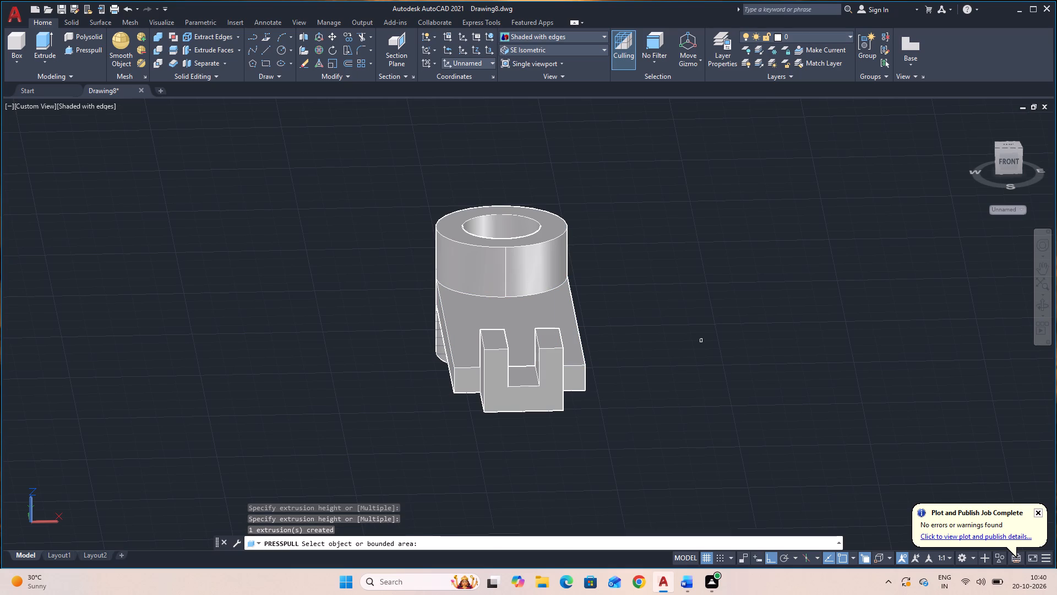
key(Escape)
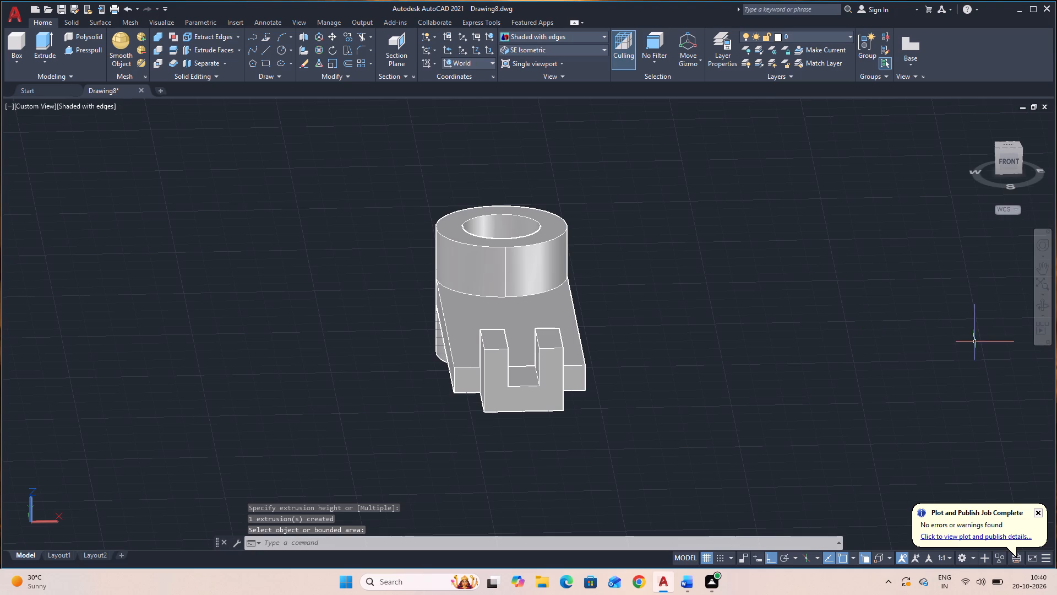
Start a cylinder centred on the midpoint of the +X prong's outer top edge, with its radius reaching that edge's outer corner.
click(1044, 308)
drag(951, 331, 860, 313)
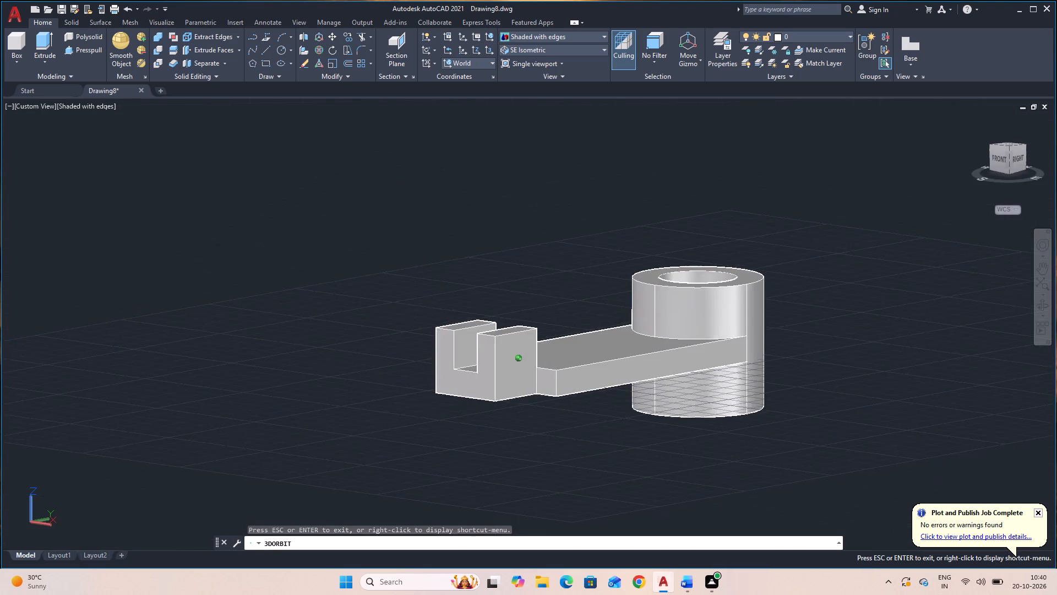
drag(860, 313, 846, 404)
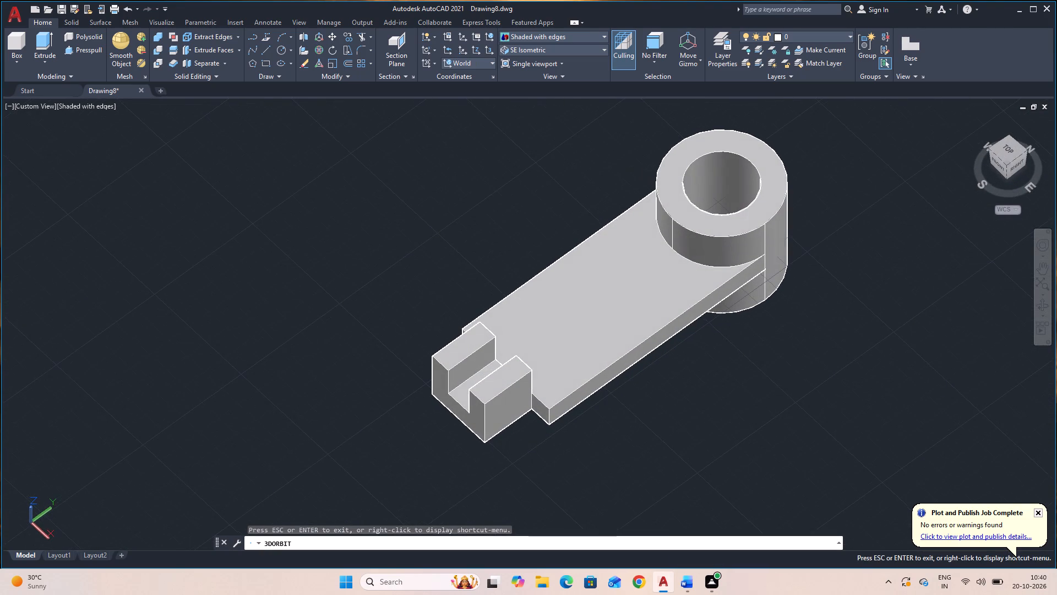
drag(455, 296, 424, 228)
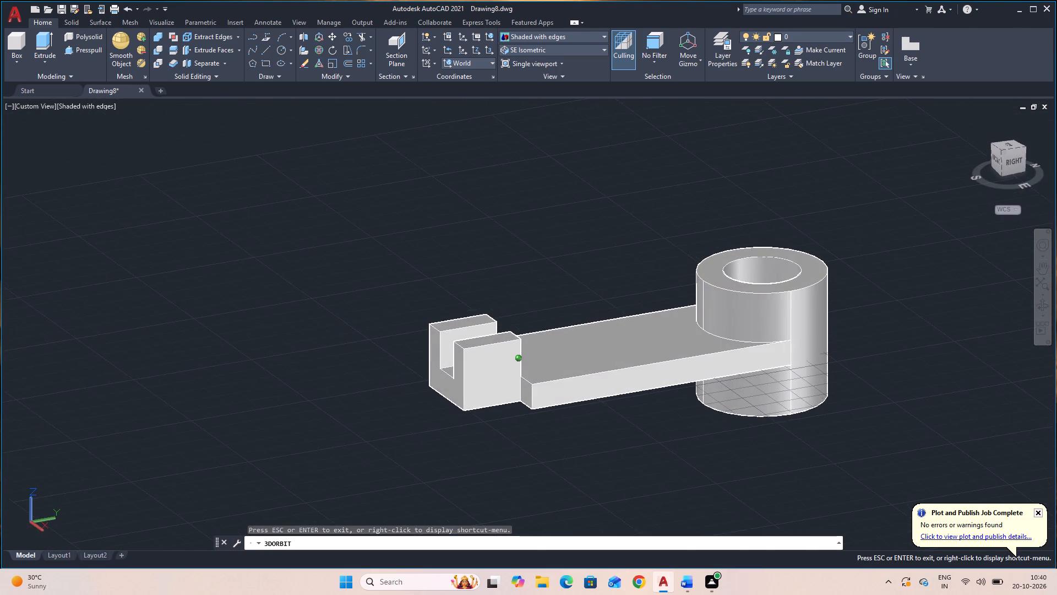
drag(424, 228, 427, 280)
drag(342, 226, 379, 284)
drag(368, 277, 346, 197)
key(Escape)
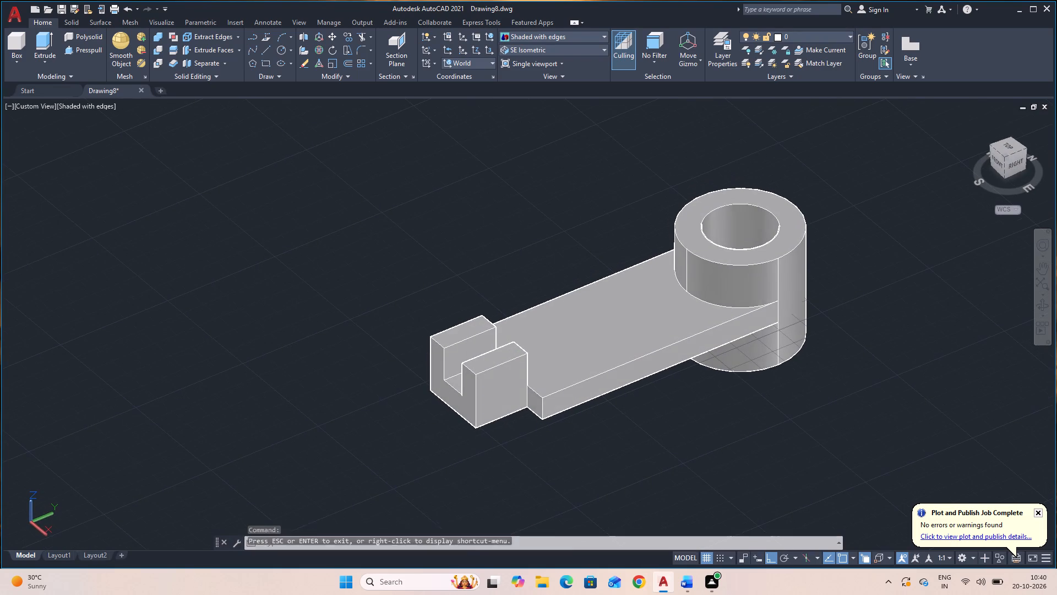
click(25, 59)
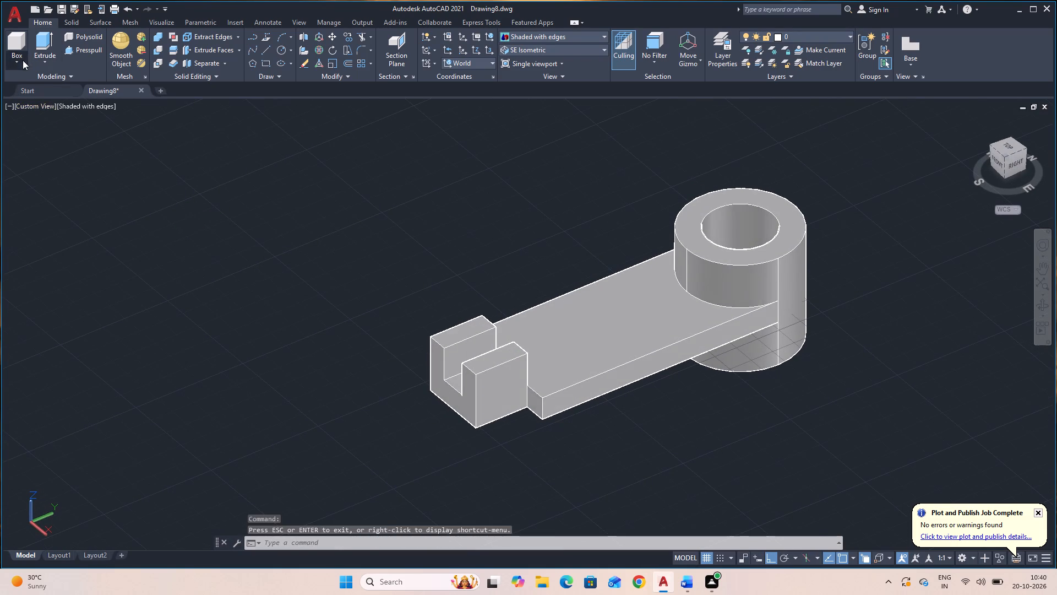
click(23, 101)
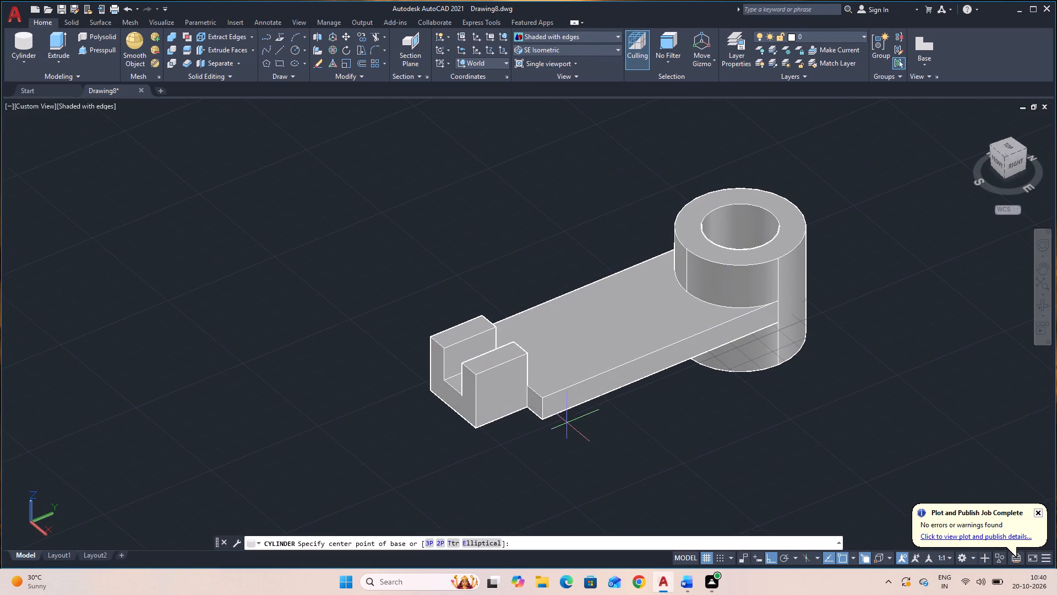
click(500, 365)
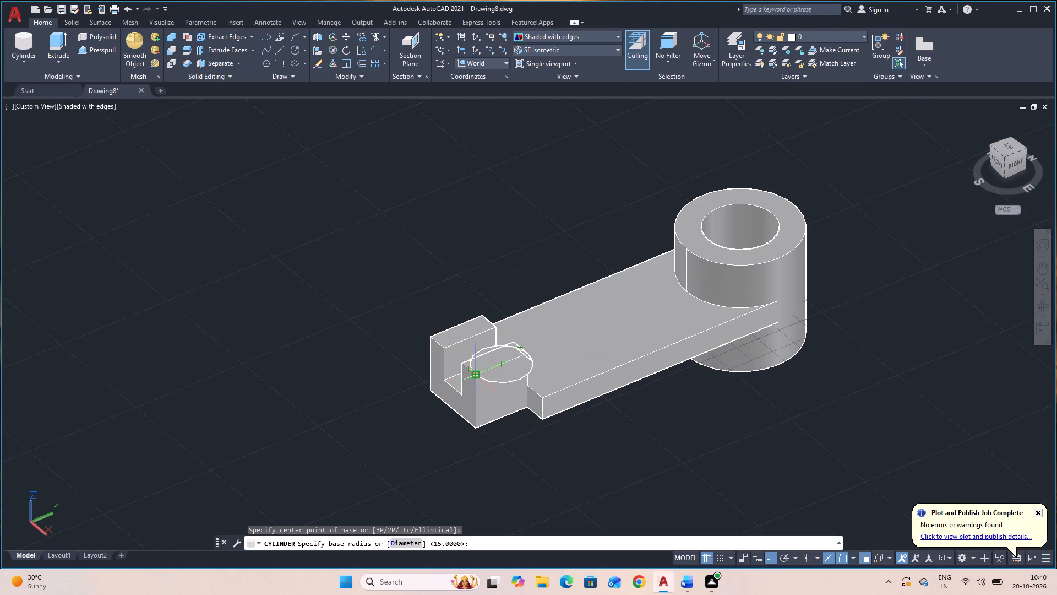
click(475, 378)
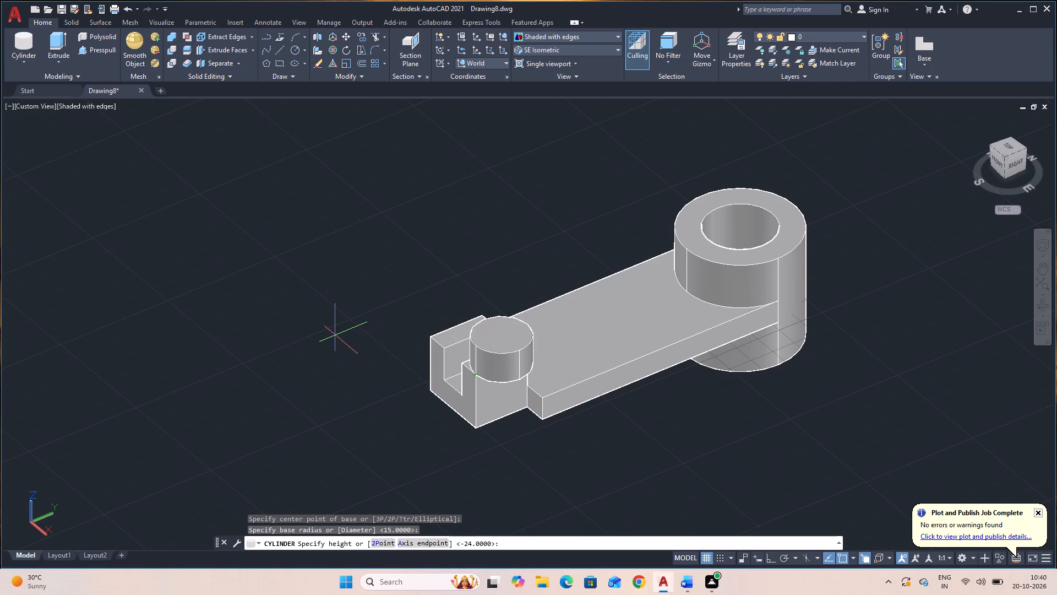
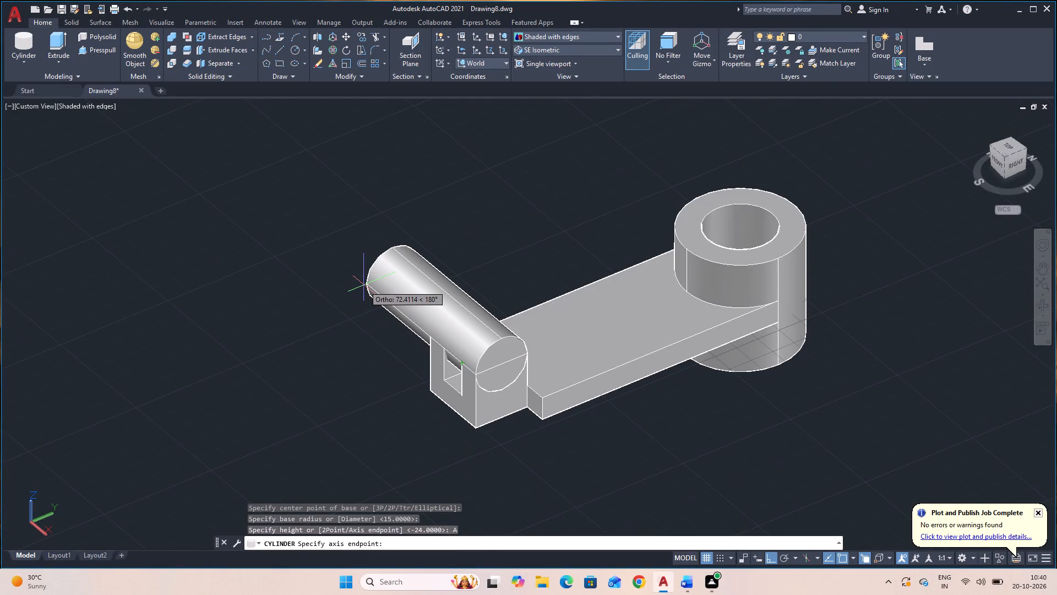
Finish the +X prong's cylinder by setting its axis endpoint 9 inward along -X.
key(9)
key(Return)
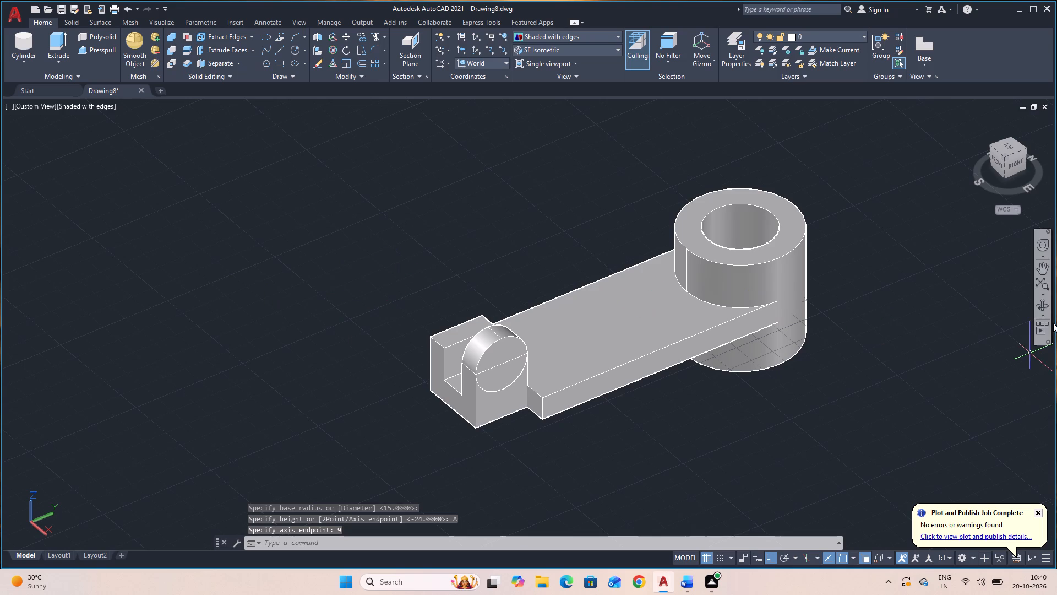
Create a cylinder centred on the -X prong's outer top edge midpoint, radius reaching the edge's outer corner, with its axis endpoint at -9 along X.
click(1040, 306)
drag(728, 413, 903, 390)
drag(808, 426, 851, 423)
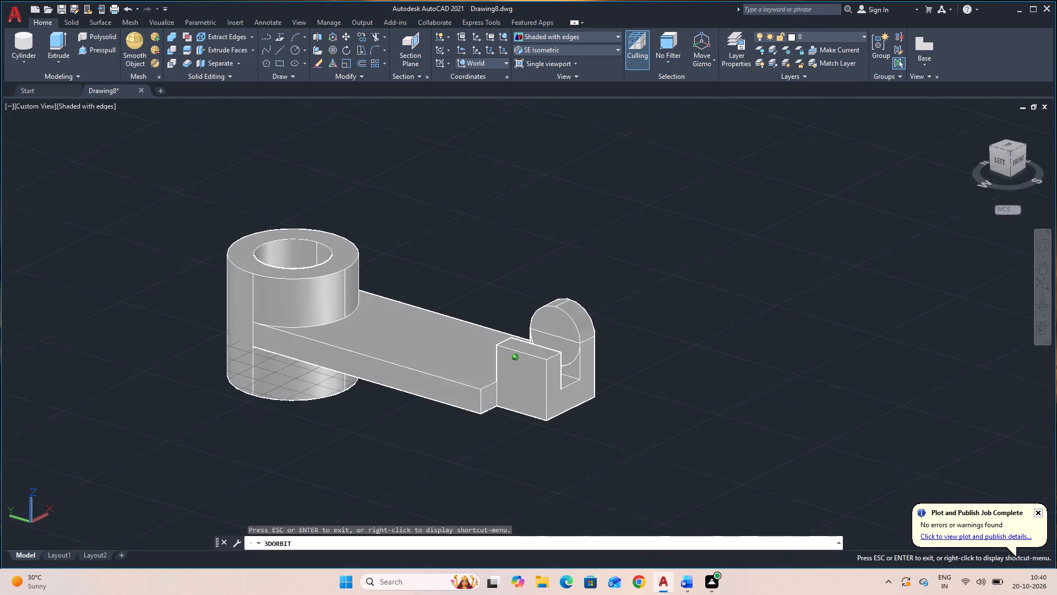
drag(851, 423, 858, 423)
drag(786, 451, 800, 465)
key(Escape)
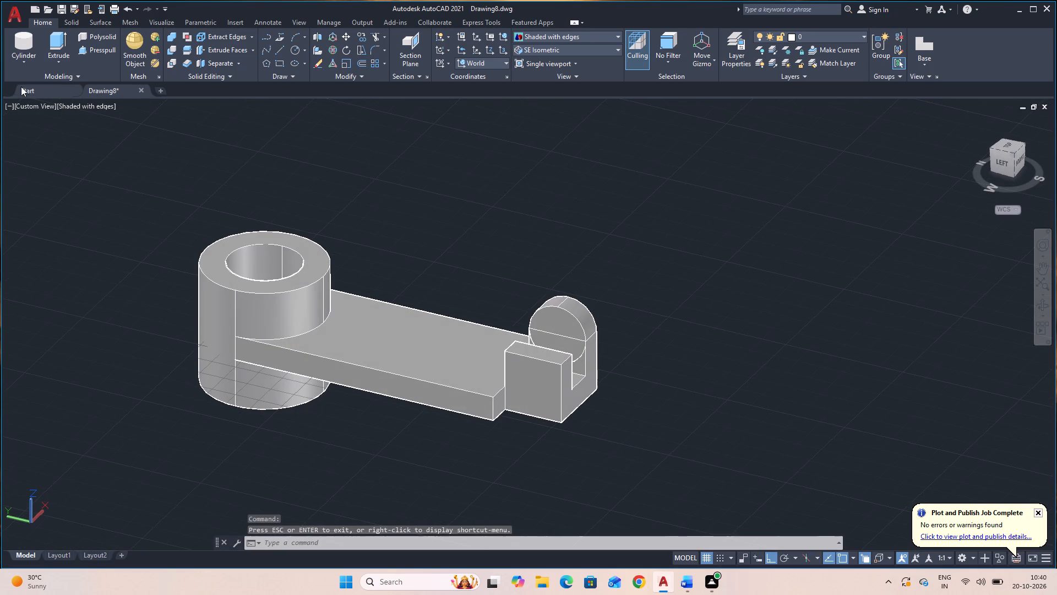
click(18, 42)
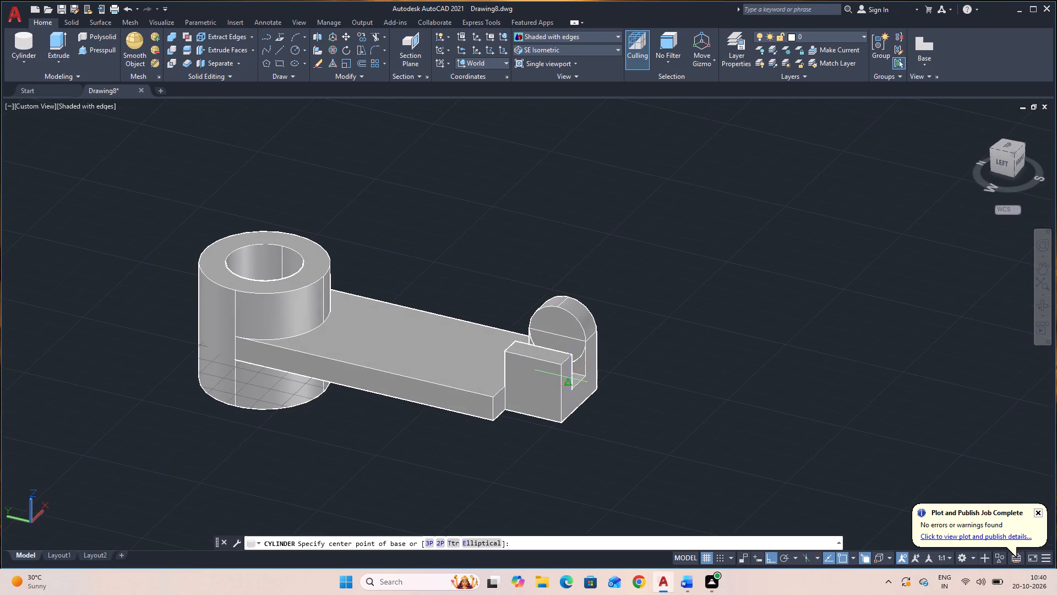
click(534, 360)
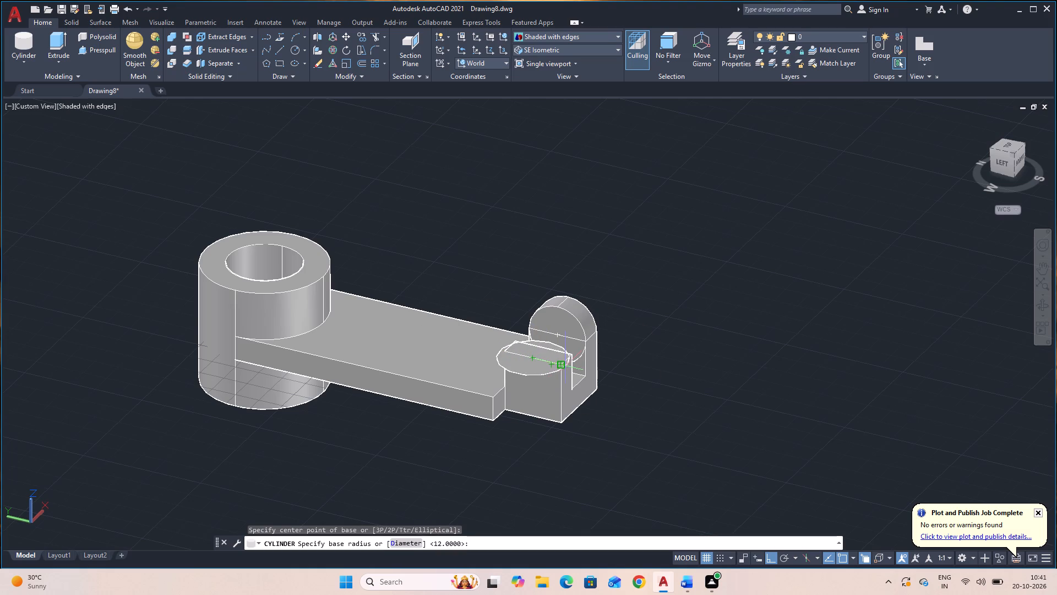
click(564, 366)
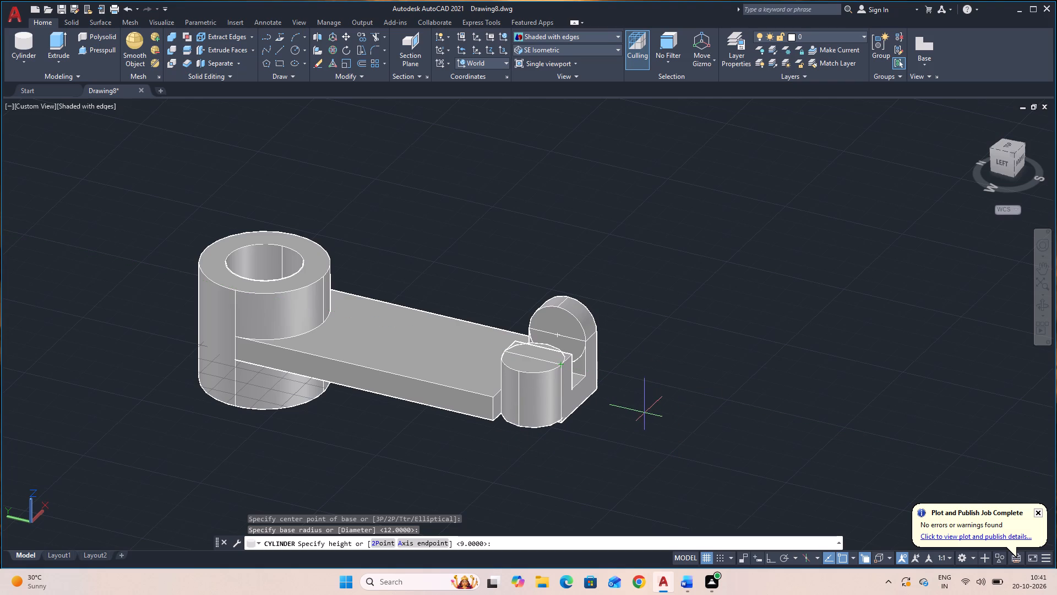
click(413, 543)
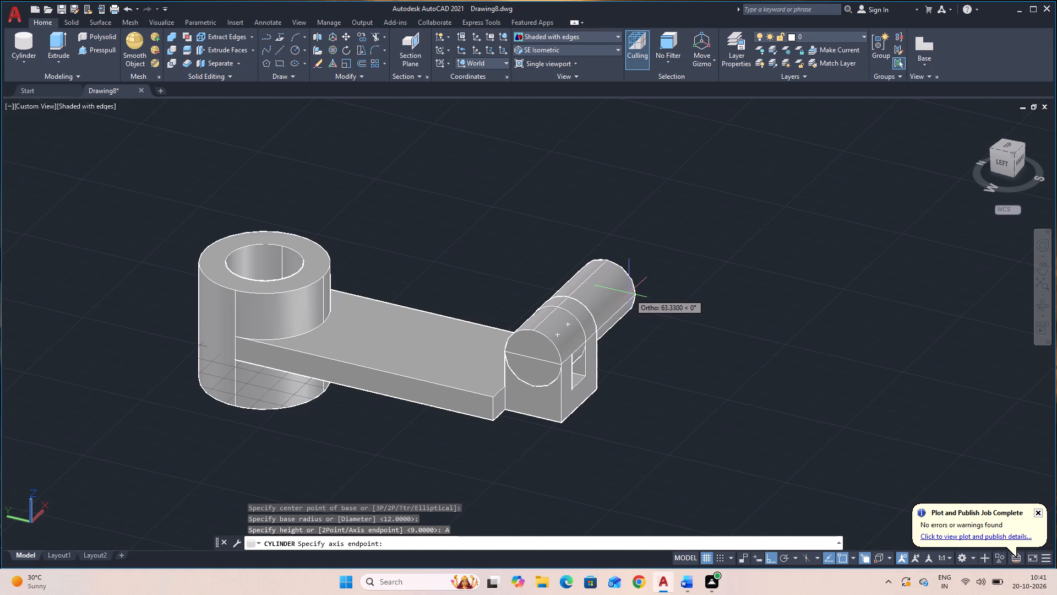
text(-9)
key(Return)
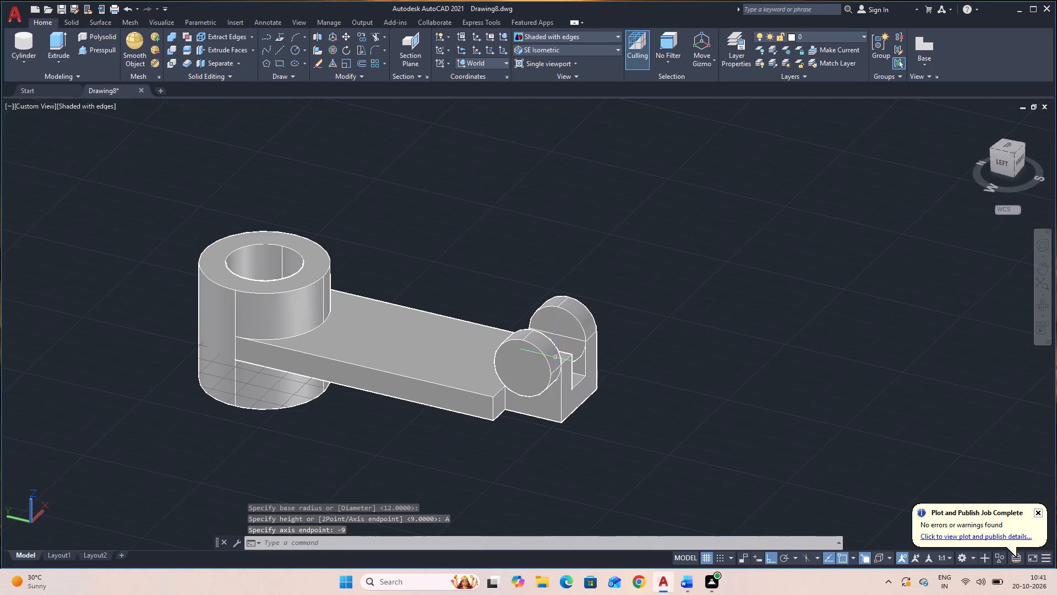
Move the new -X prong cylinder 9 along +X so it sits over the prong.
click(537, 374)
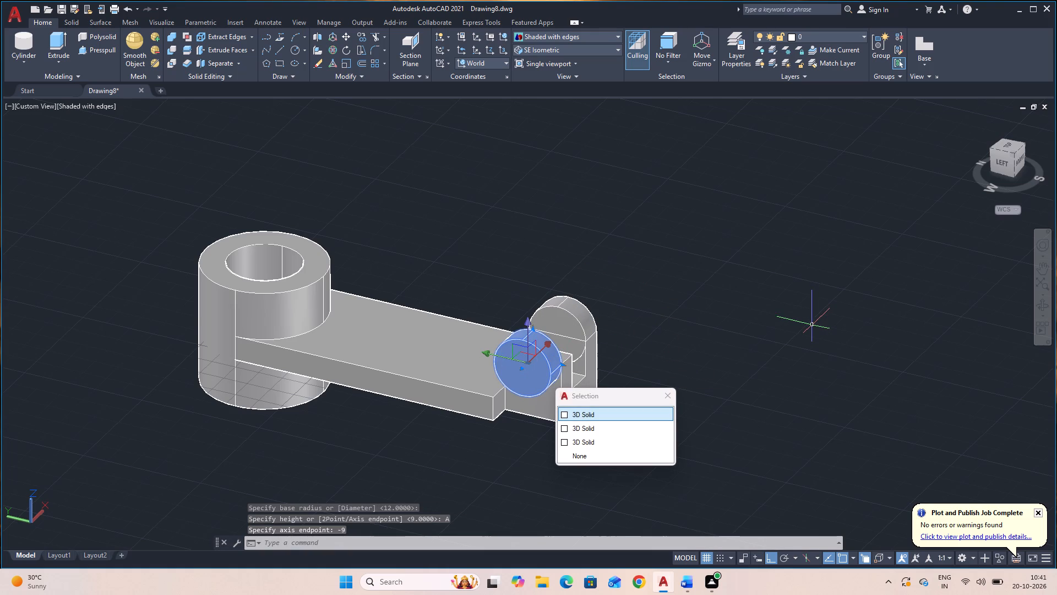
key(space)
text(M)
key(space)
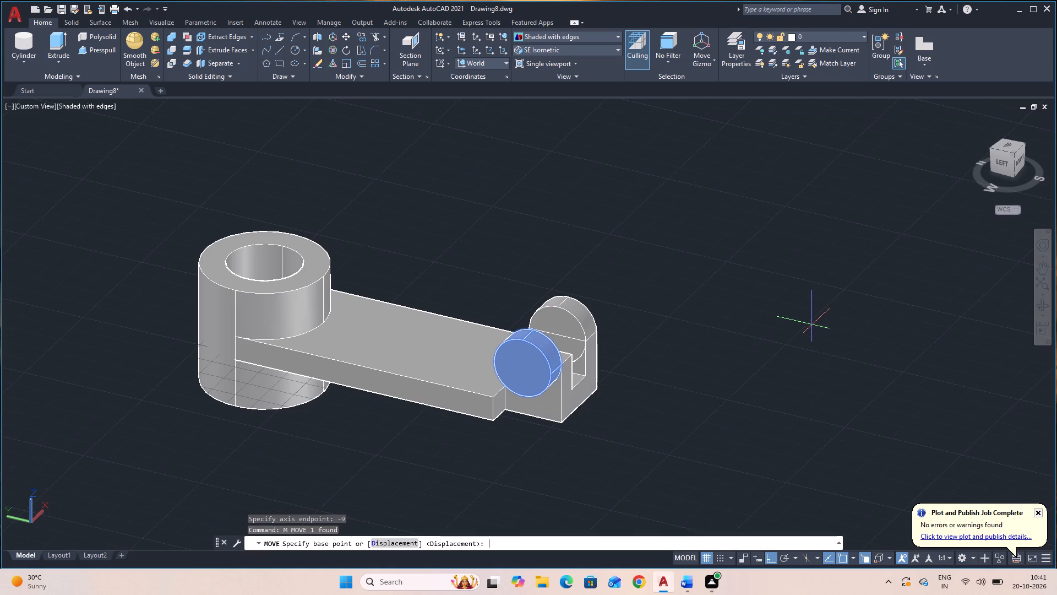
click(522, 368)
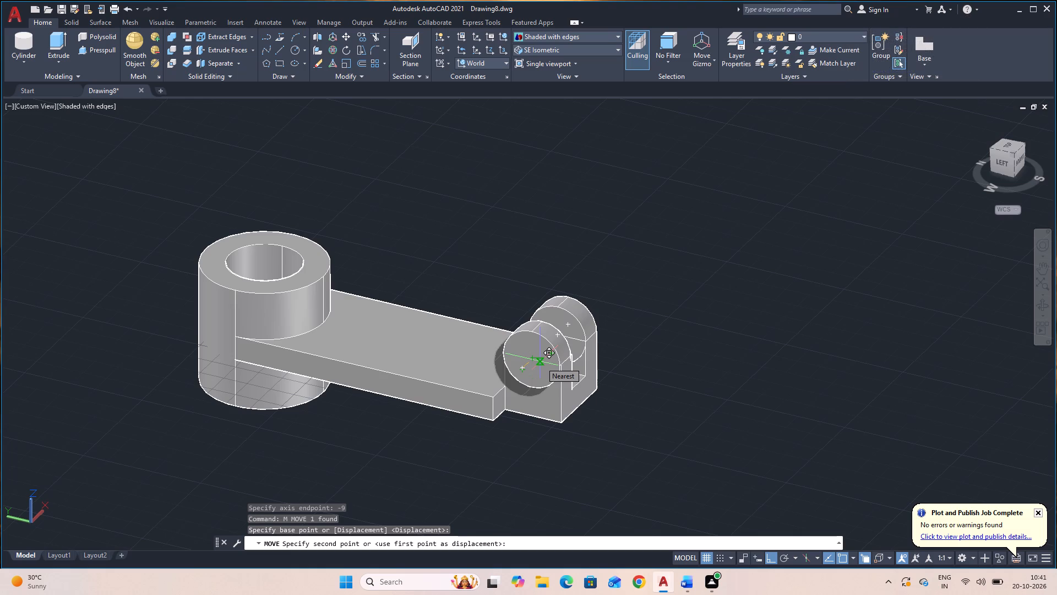
key(9)
key(Return)
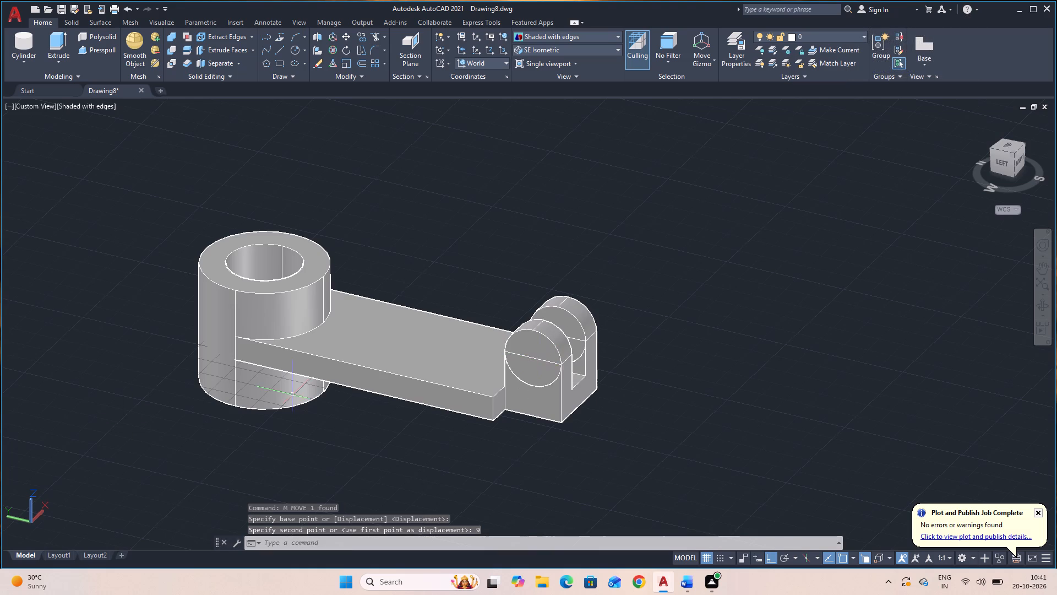
Create a radius 6 cylinder centred on the -X prong's outer round face, with its axis endpoint 30 along +X through both prongs.
click(23, 61)
click(26, 36)
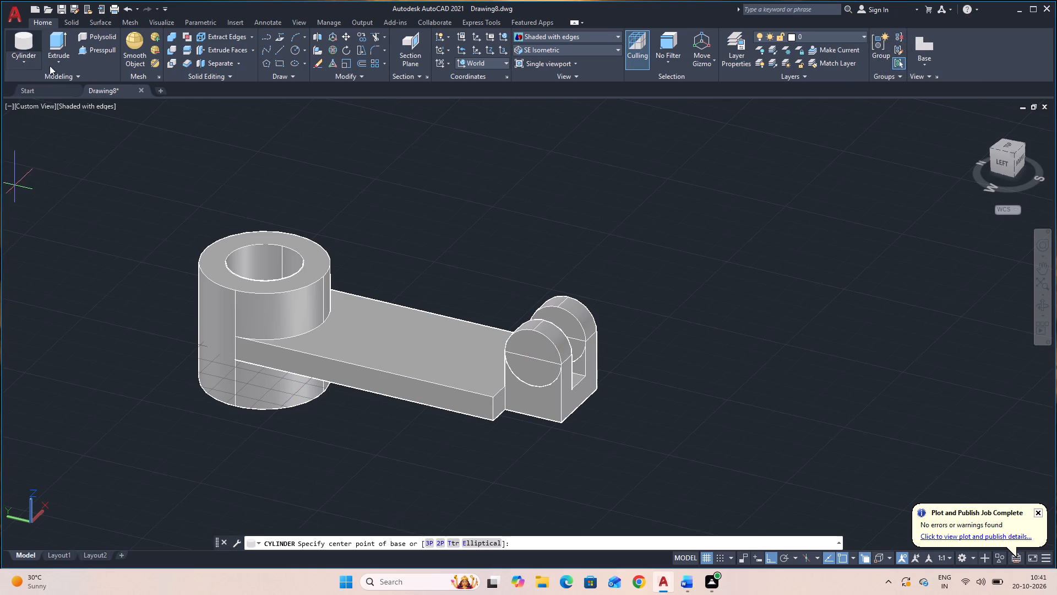
click(532, 358)
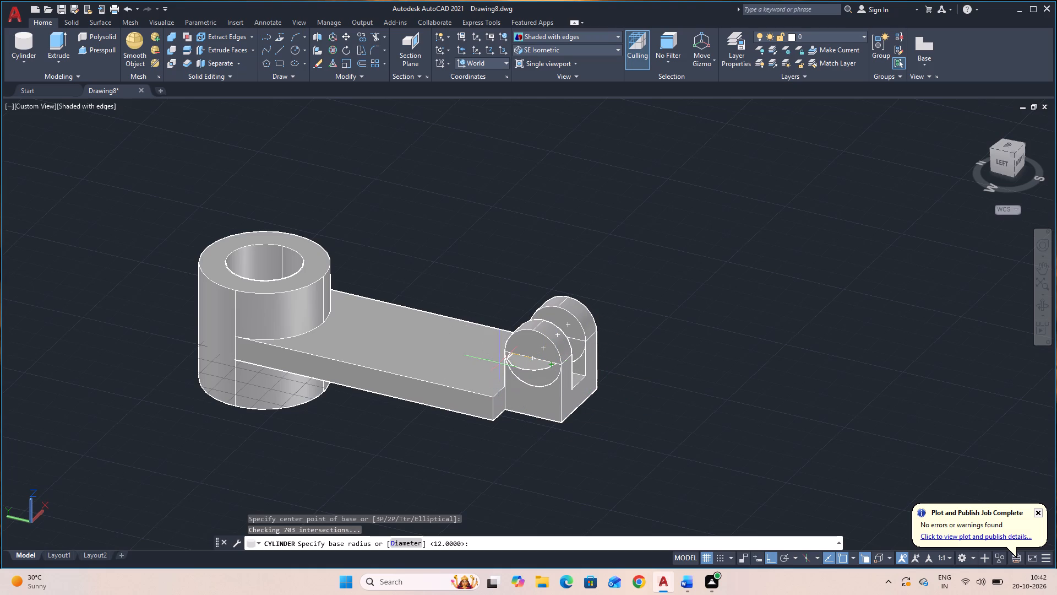
key(6)
key(Return)
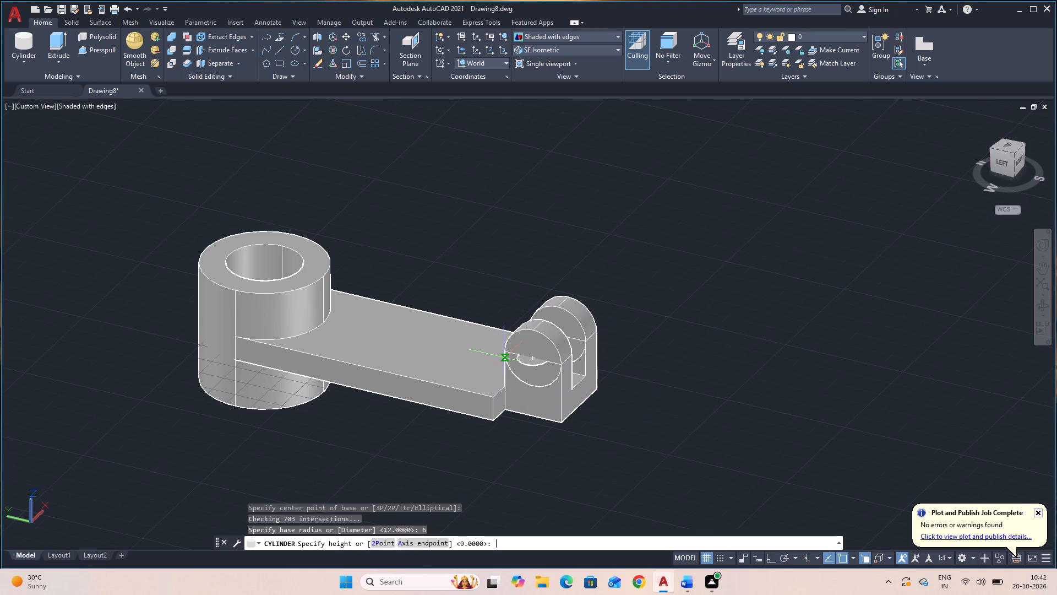
click(416, 541)
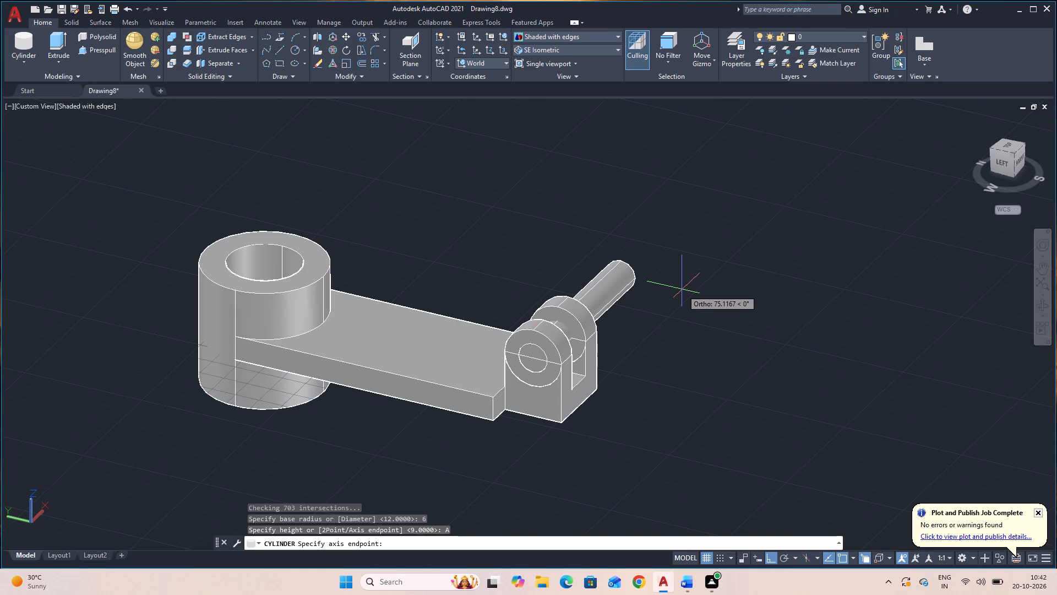
text(30)
key(Return)
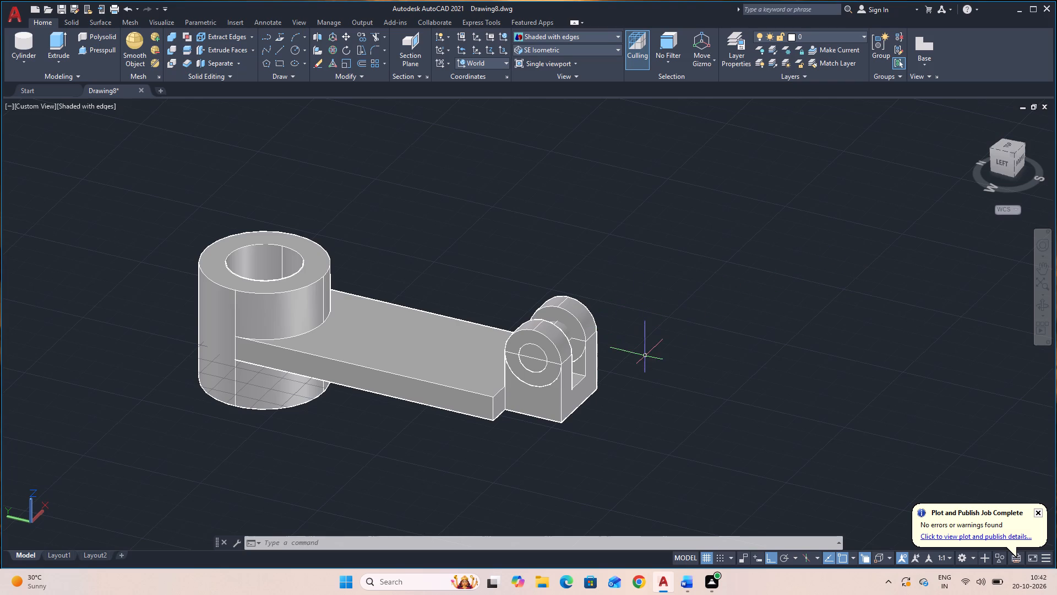
Subtract the radius 6 cylinder from the plate with bored cylinder, the slotted block and both prong cylinders.
key(s)
key(j)
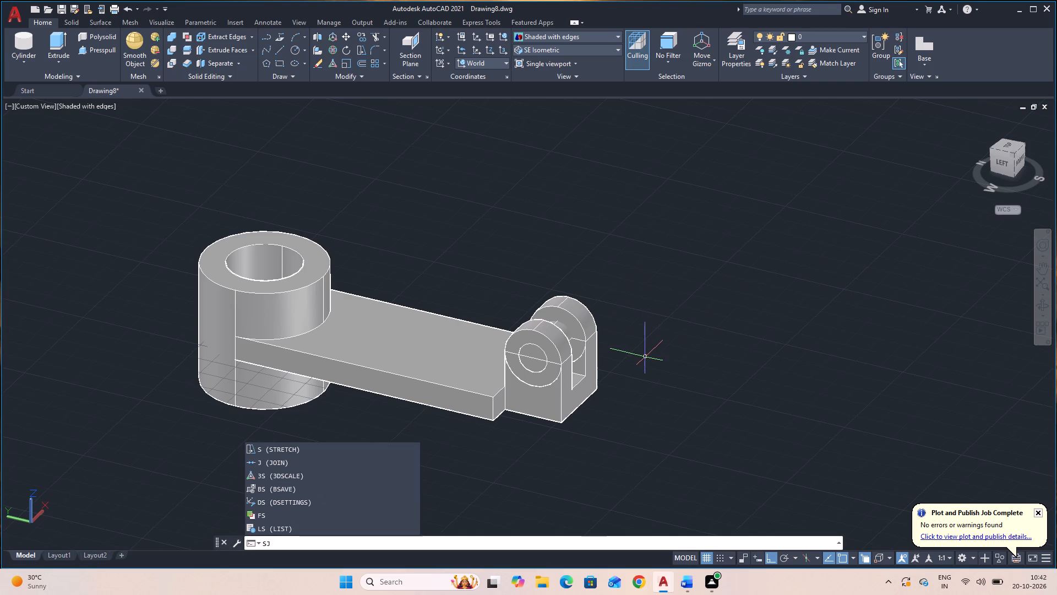
key(BackSpace)
text(U)
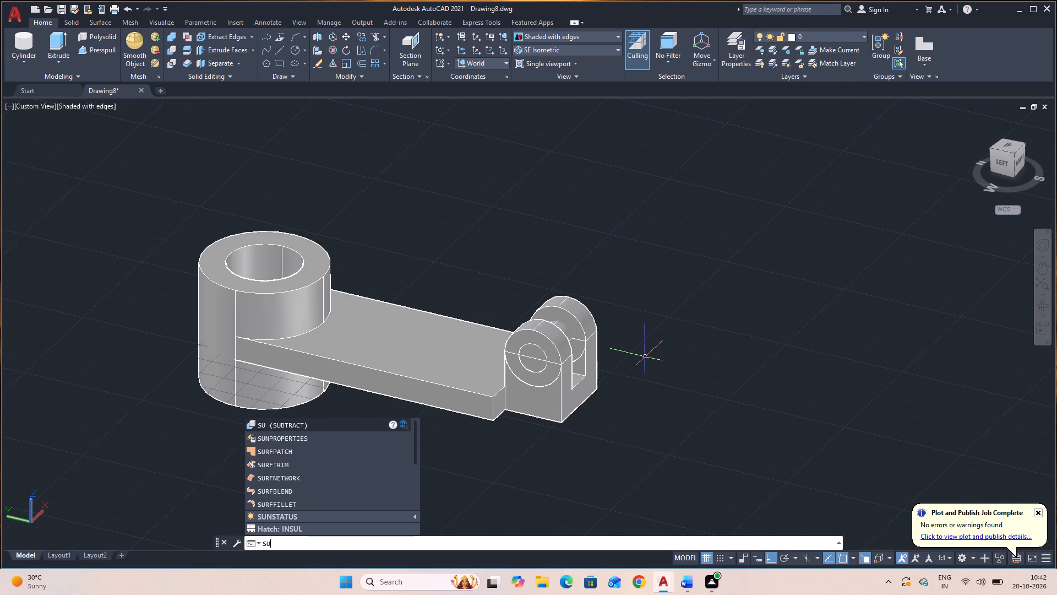
key(space)
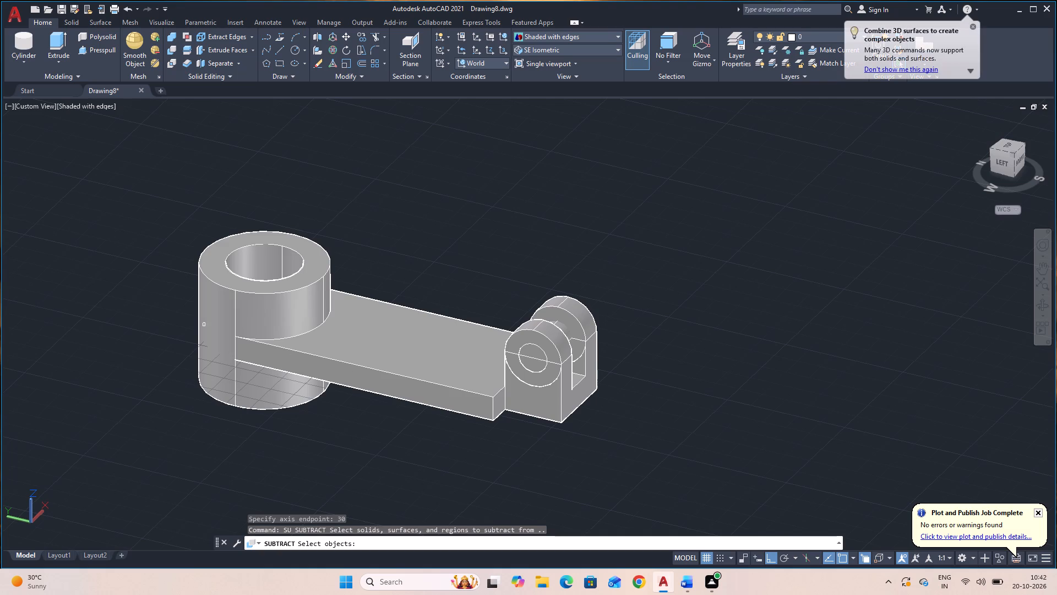
click(215, 317)
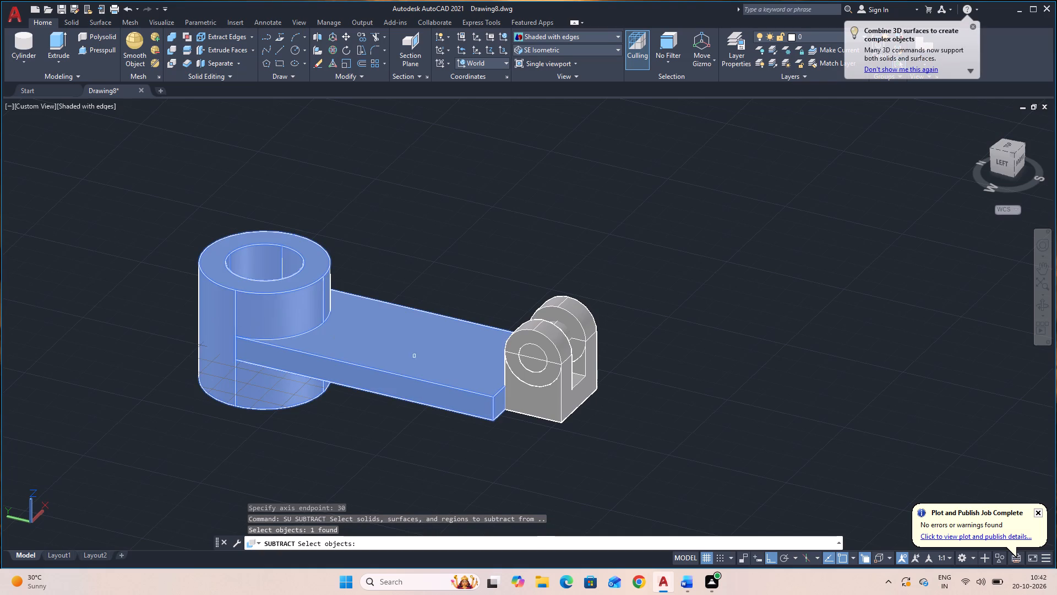
click(541, 405)
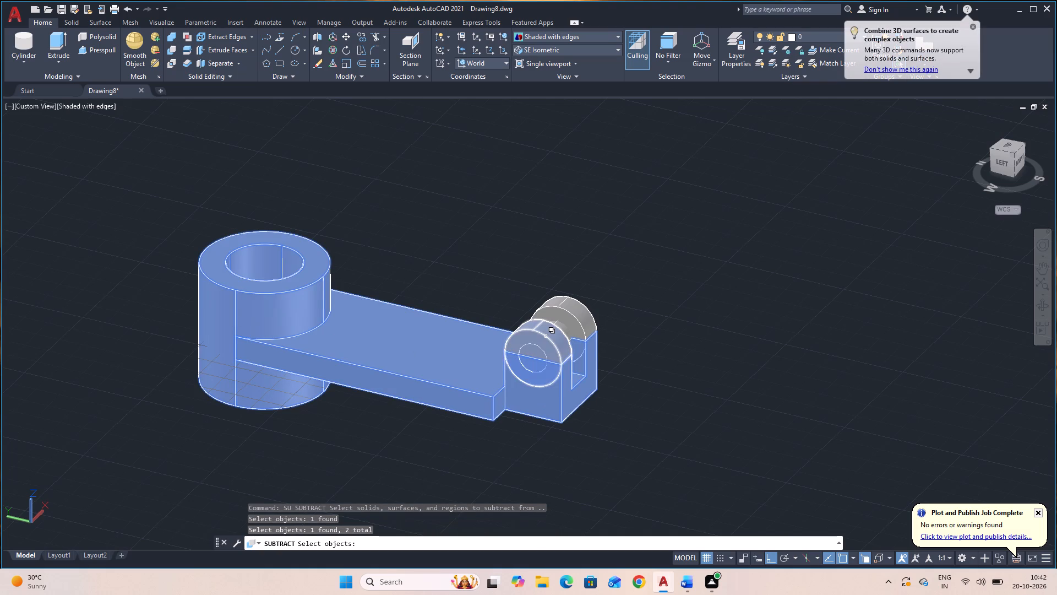
click(546, 337)
click(571, 309)
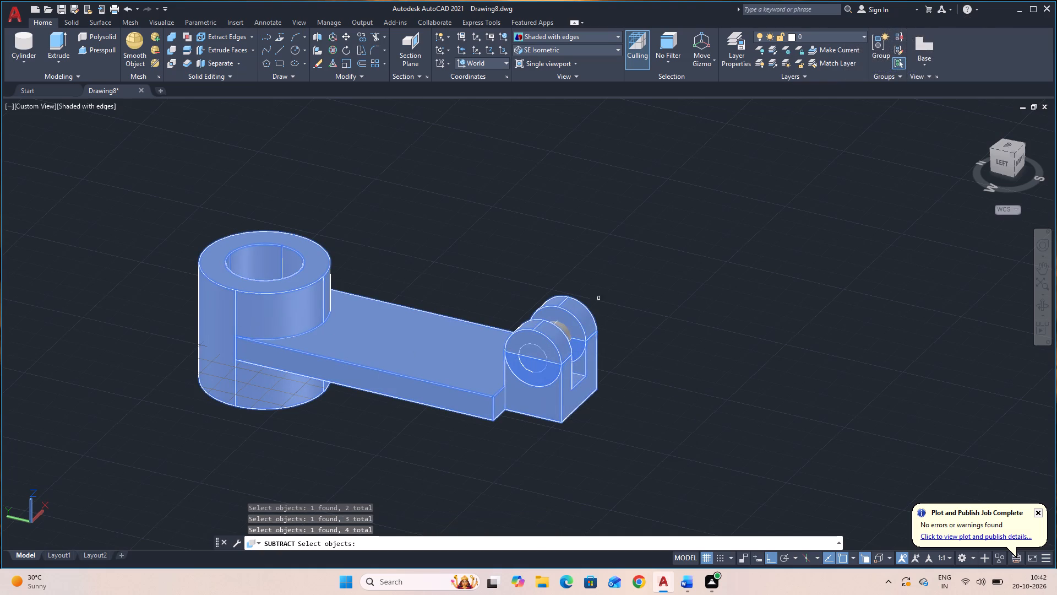
key(space)
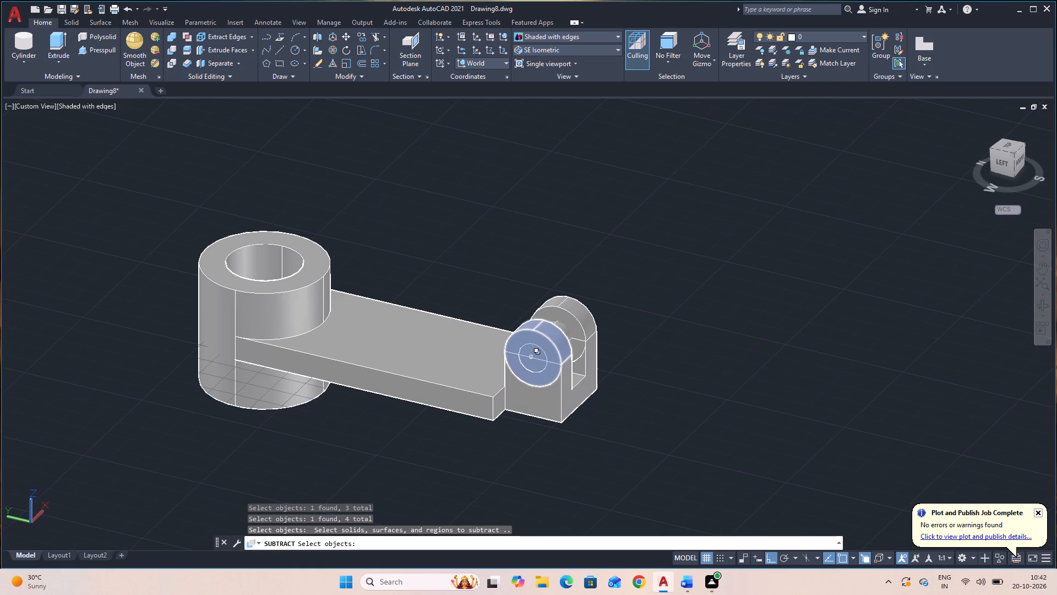
click(533, 363)
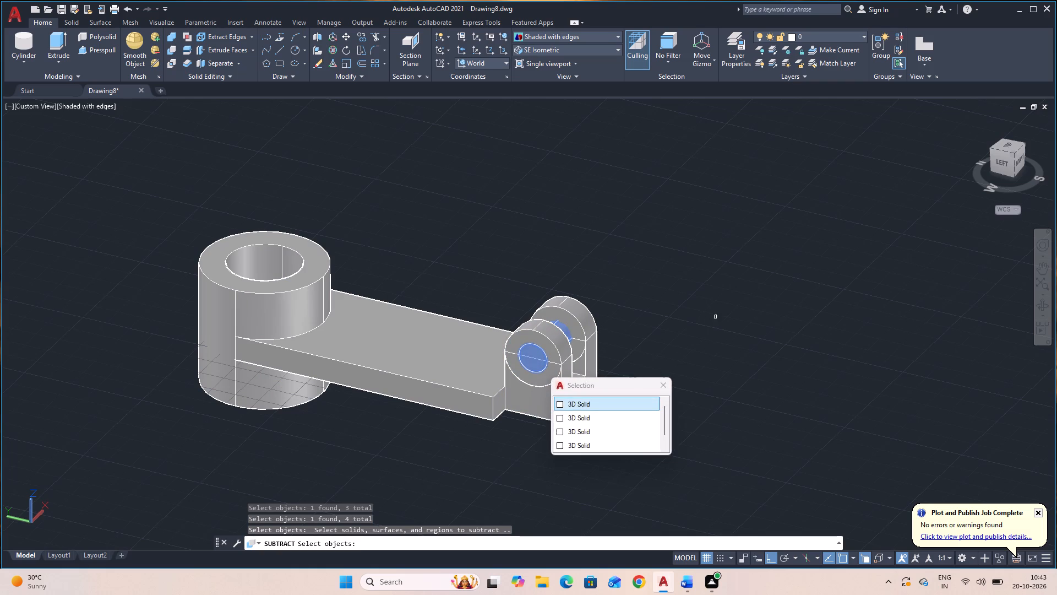
key(space)
key(space)
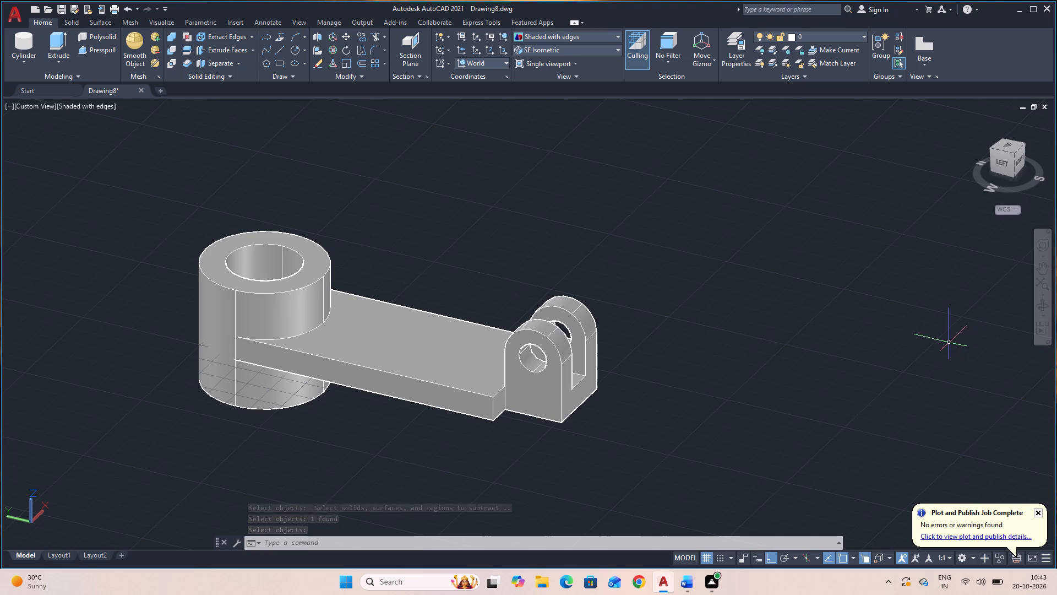
Draw a line on the plate's top face from where its +X edge meets the cylinder to the fork block's +X corner at the plate end.
click(1037, 304)
drag(907, 342, 716, 441)
drag(716, 433, 713, 420)
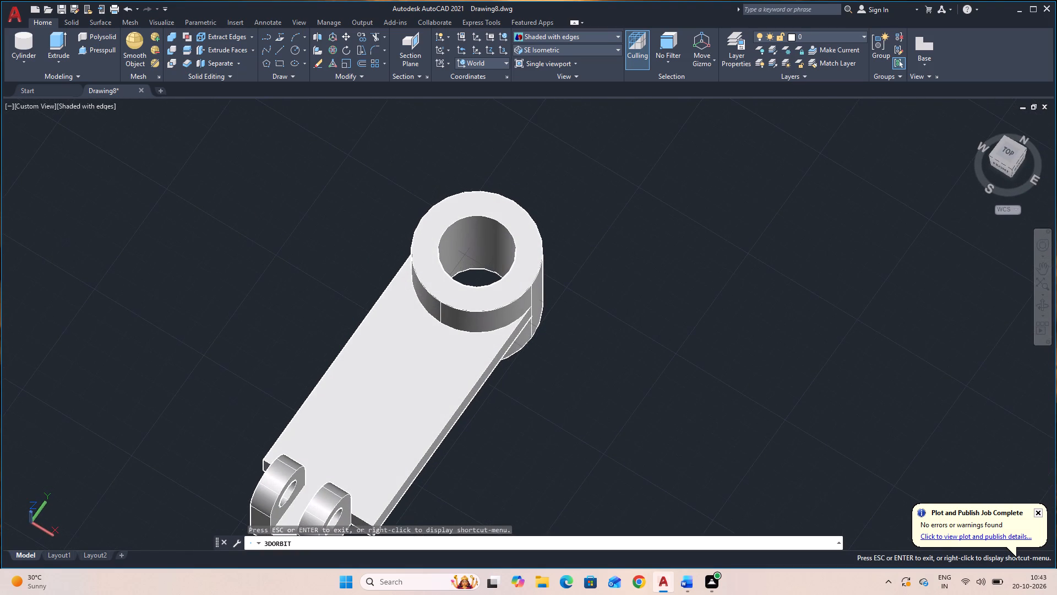
middle_drag(710, 422, 723, 383)
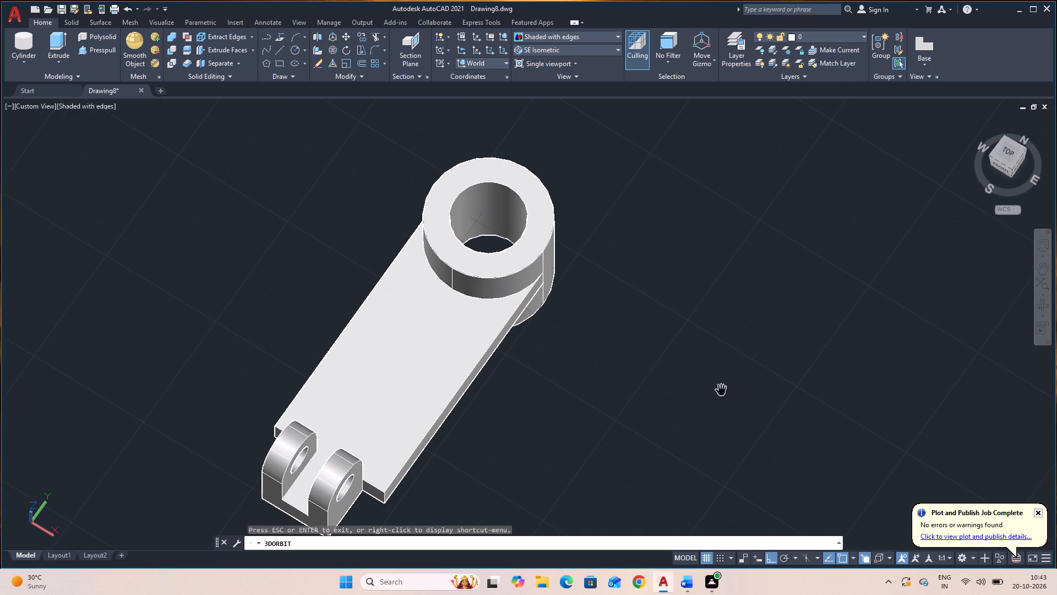
middle_drag(682, 397, 690, 368)
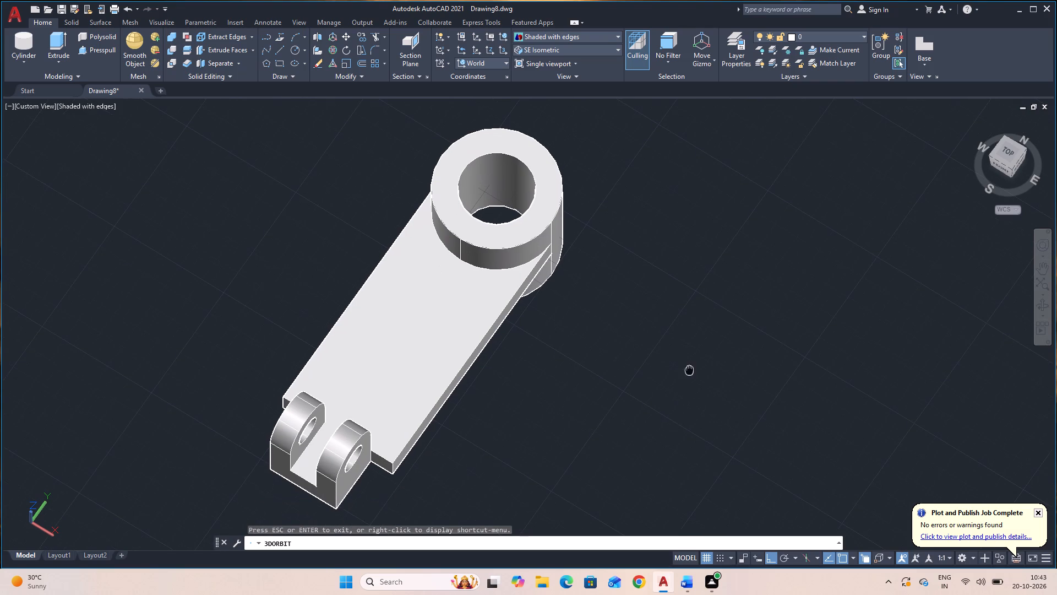
key(Escape)
text(L)
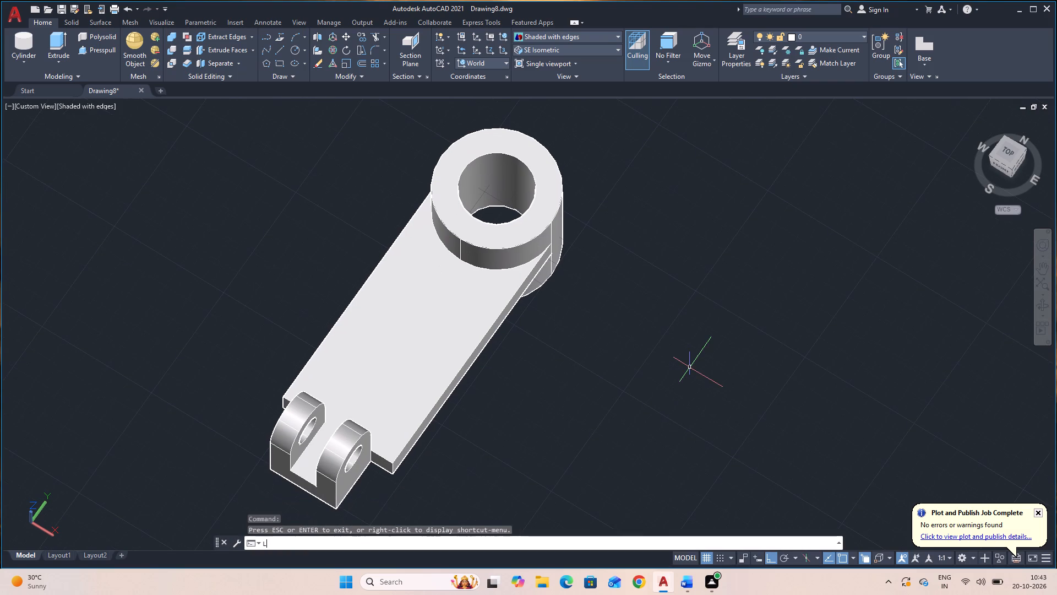
key(space)
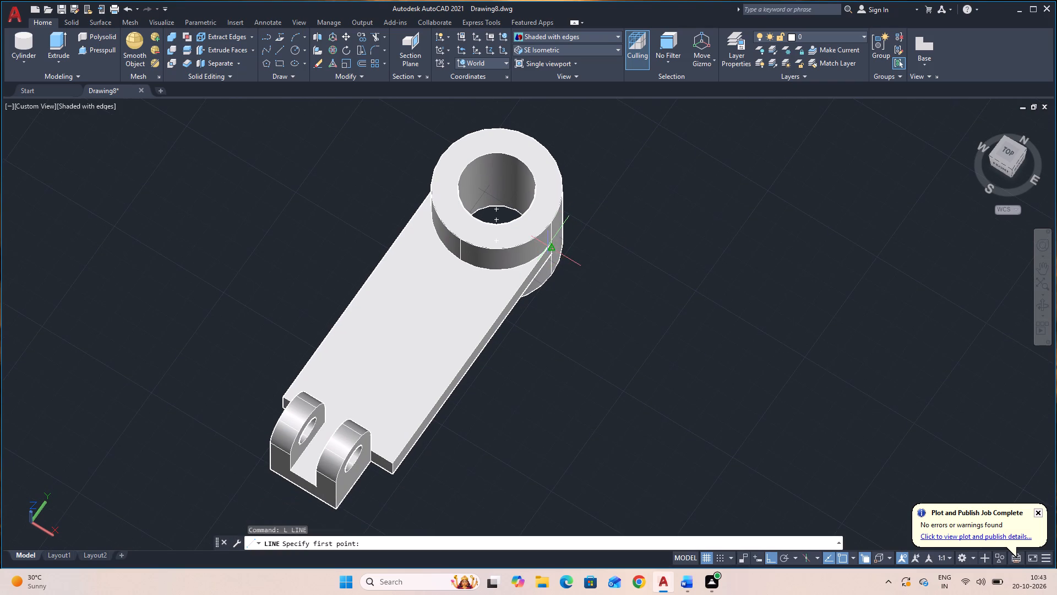
scroll(551, 245, up, 4)
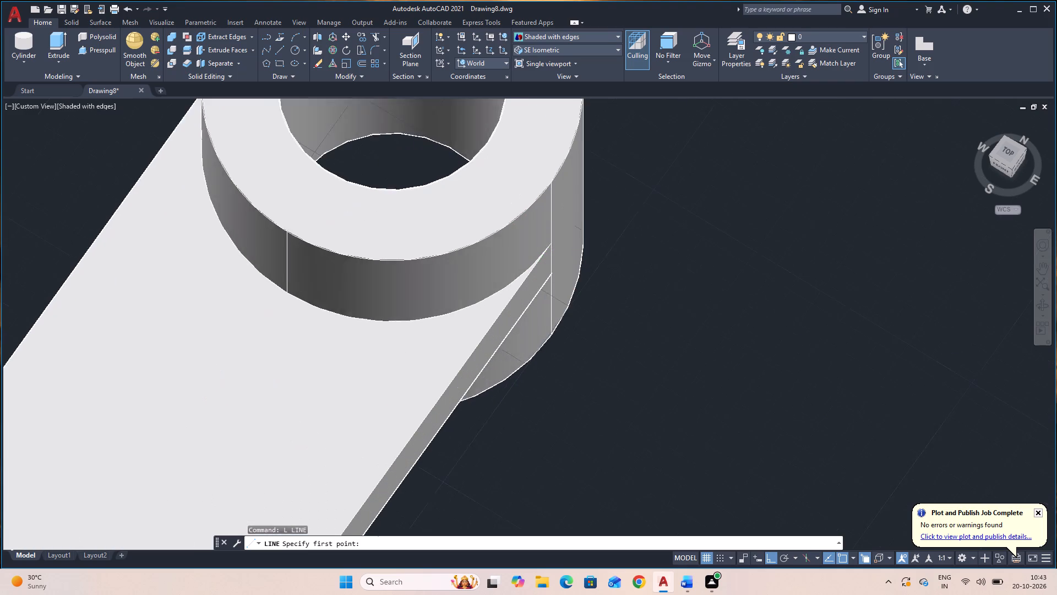
click(551, 245)
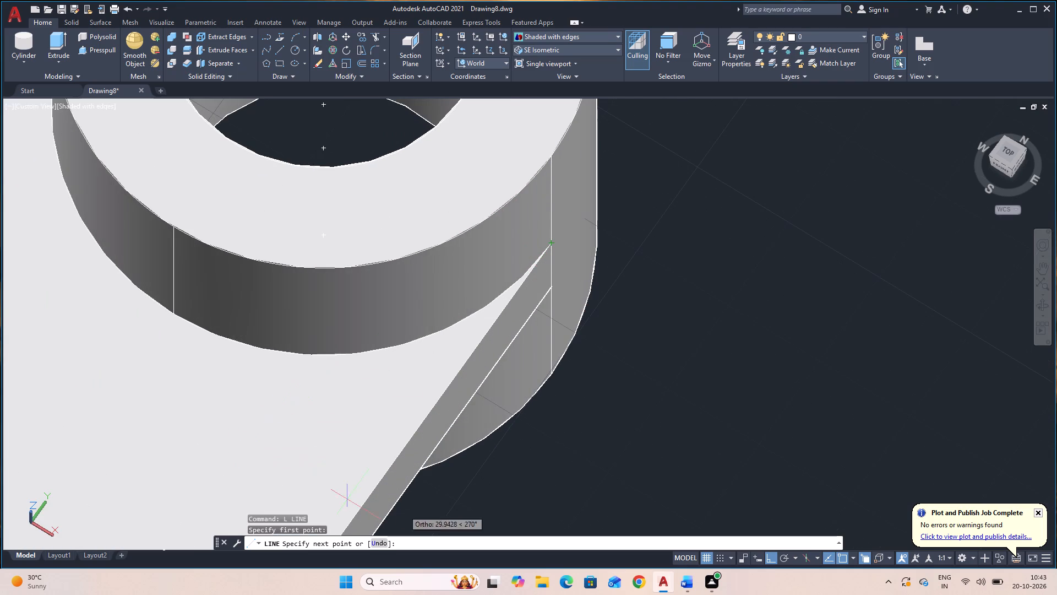
scroll(522, 476, down, 2)
middle_drag(524, 469, 652, 260)
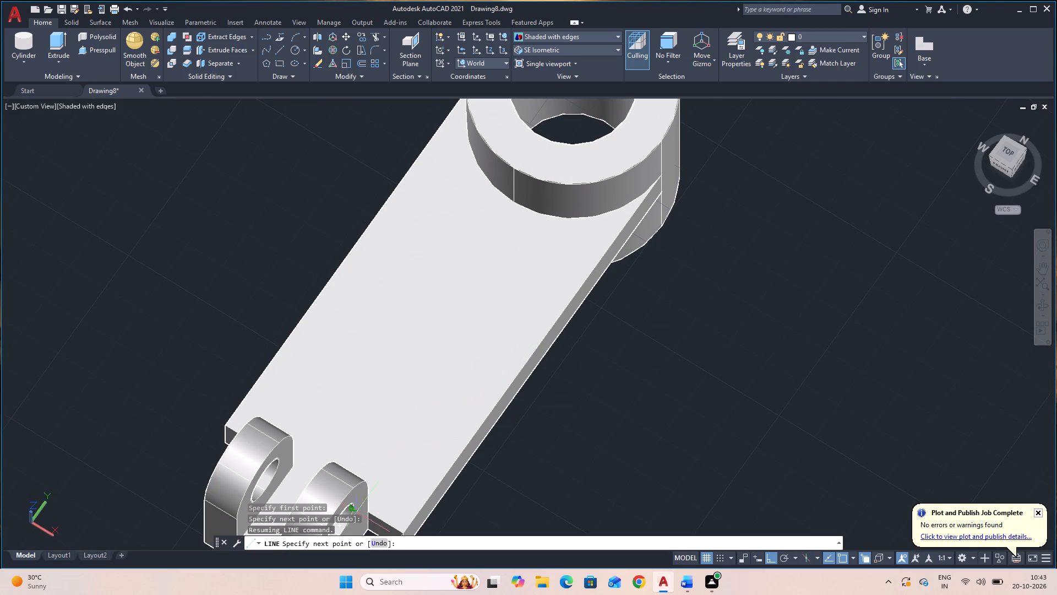
click(371, 511)
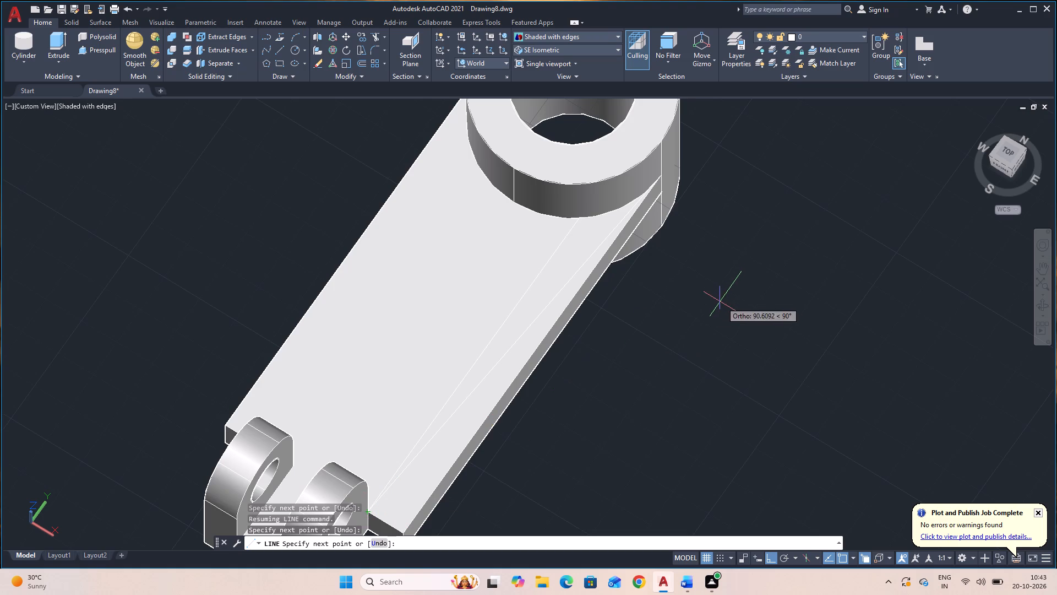
key(Escape)
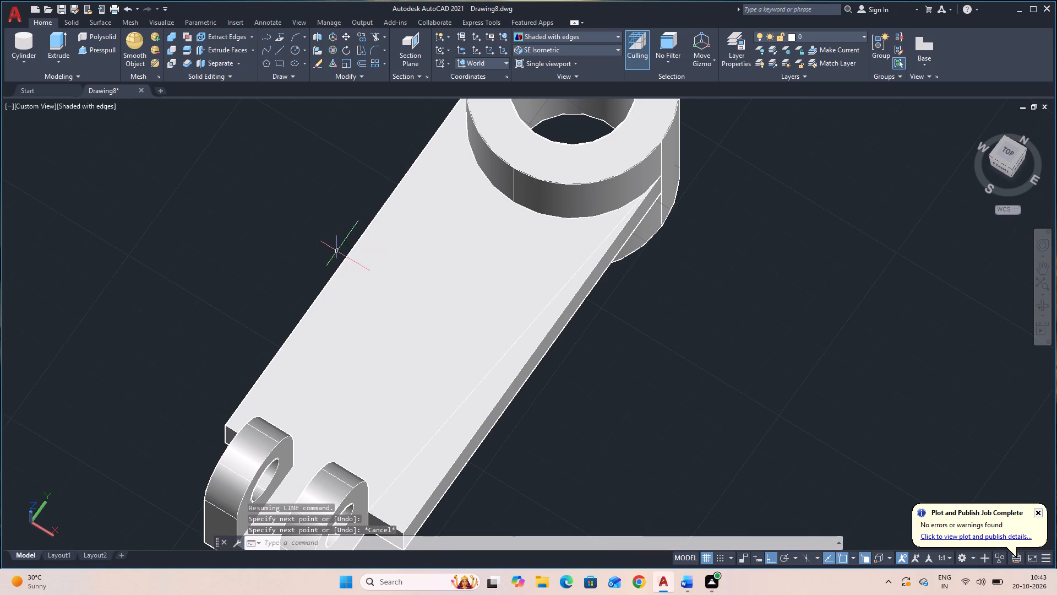
Draw a matching line on the plate's top face from the -X edge's junction with the cylinder to the fork block's -X corner.
click(1042, 305)
drag(824, 383, 960, 309)
middle_drag(744, 419, 916, 304)
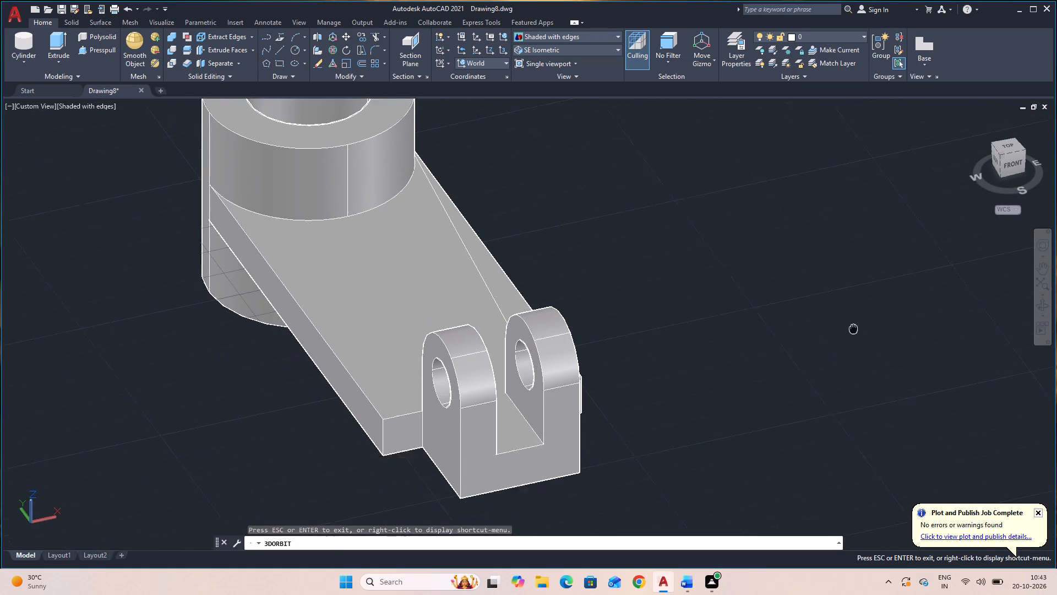
middle_drag(916, 304, 931, 303)
key(Escape)
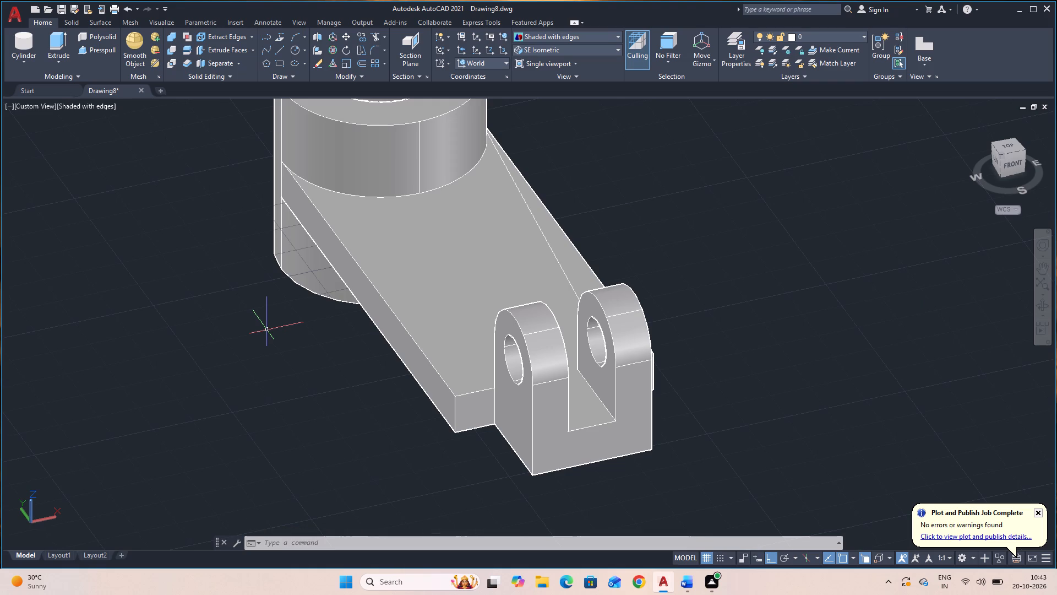
text(L)
key(space)
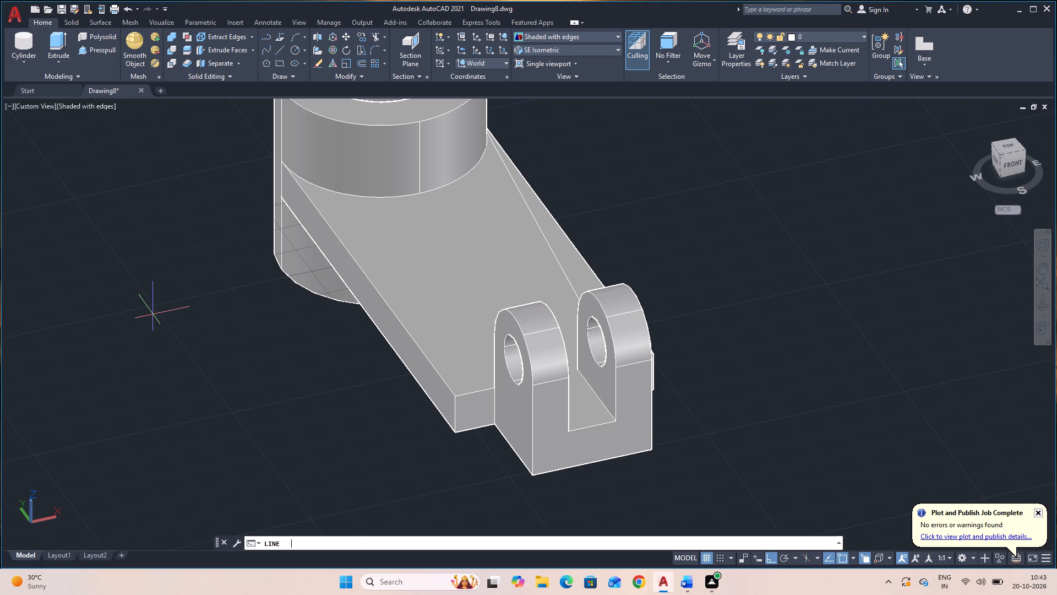
click(286, 165)
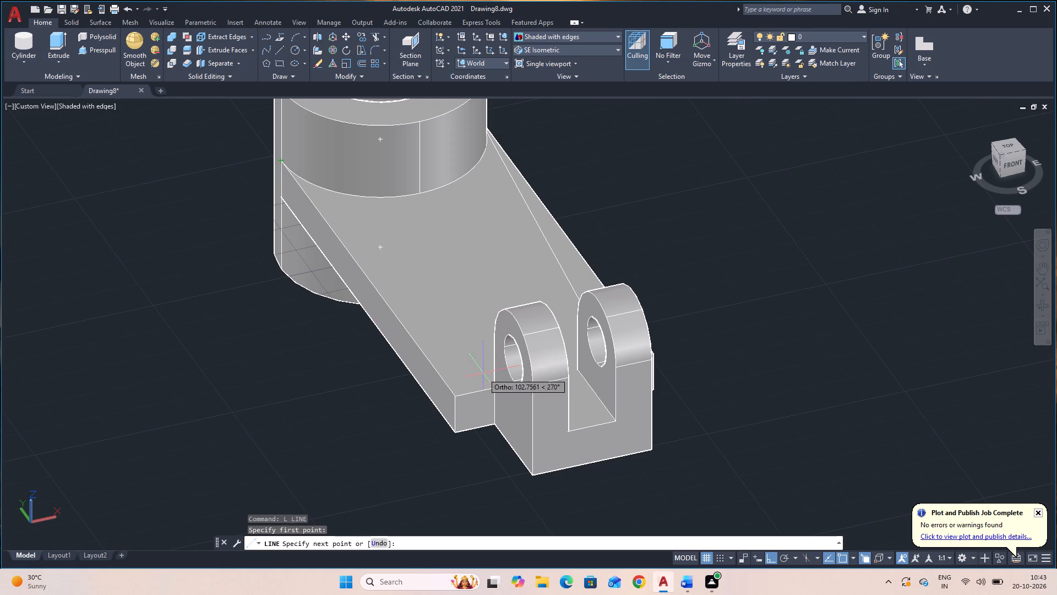
click(494, 388)
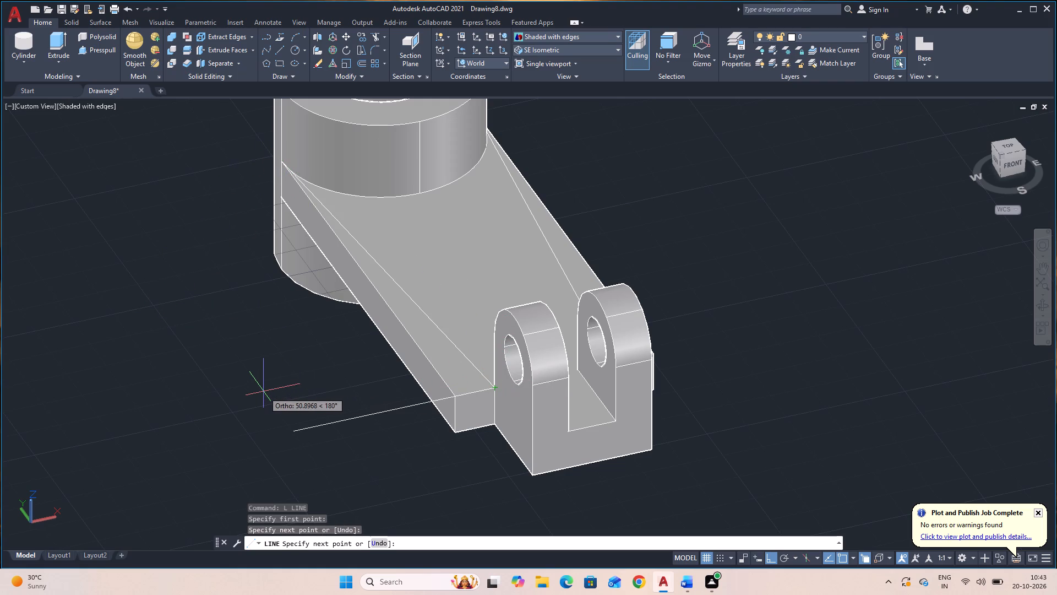
key(Escape)
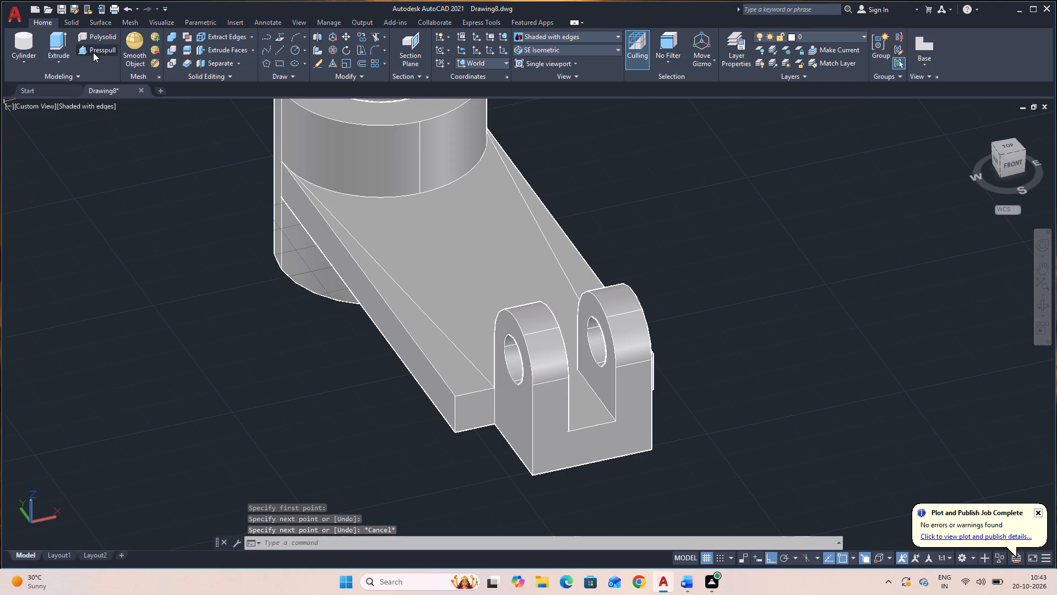
Presspull the two triangular areas outside the lines down through the plate to cut them away and taper its sides.
click(98, 48)
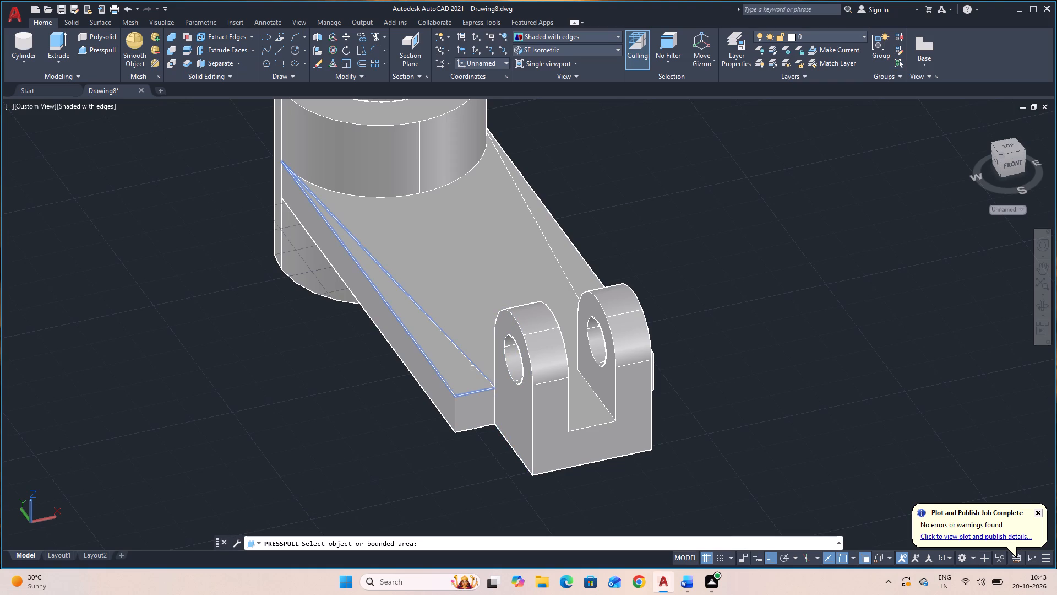
click(459, 371)
click(408, 458)
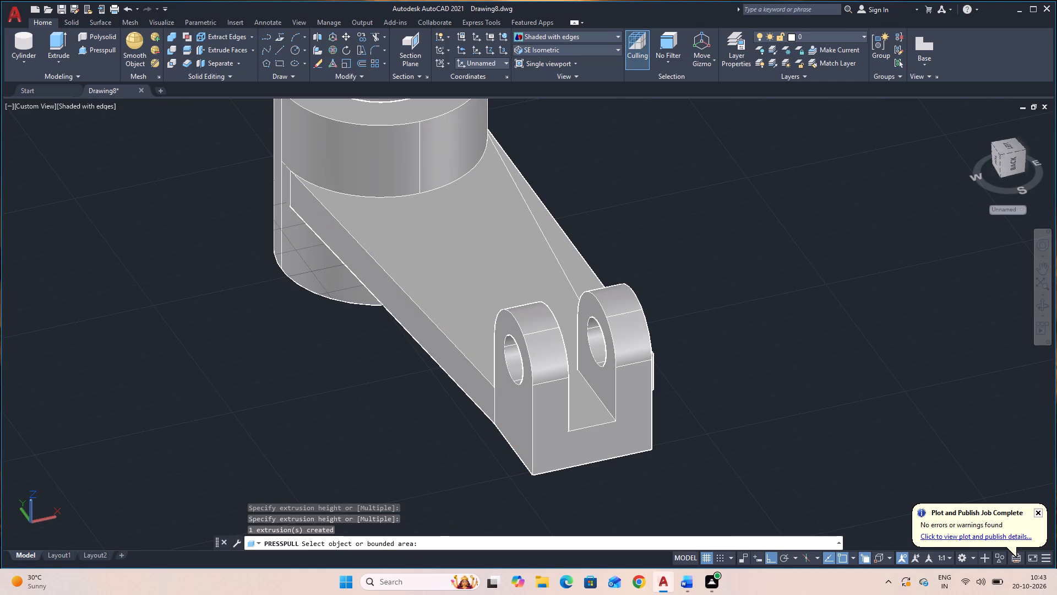
click(568, 257)
click(664, 495)
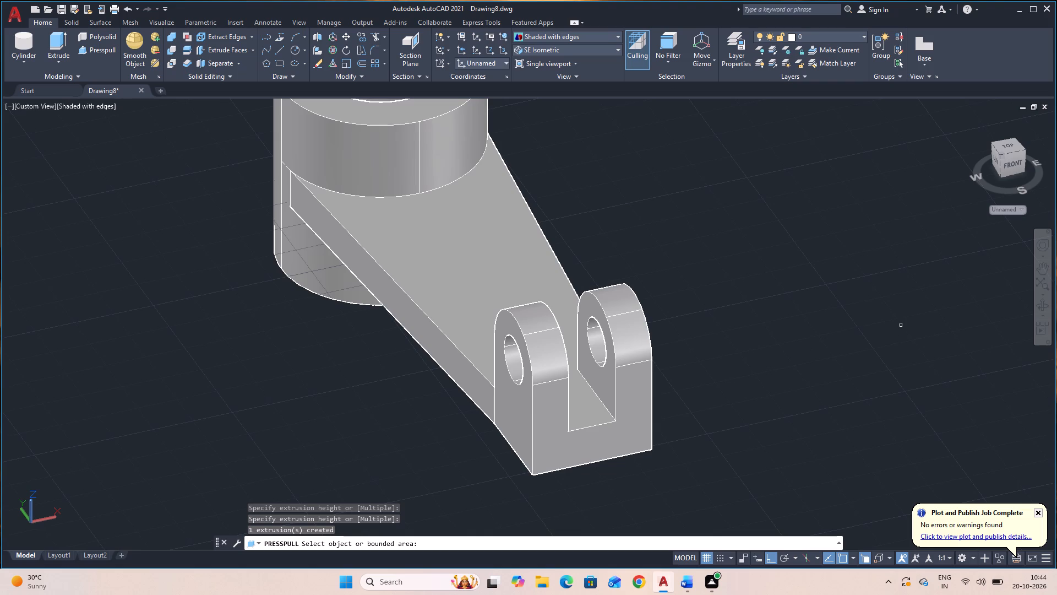
key(Escape)
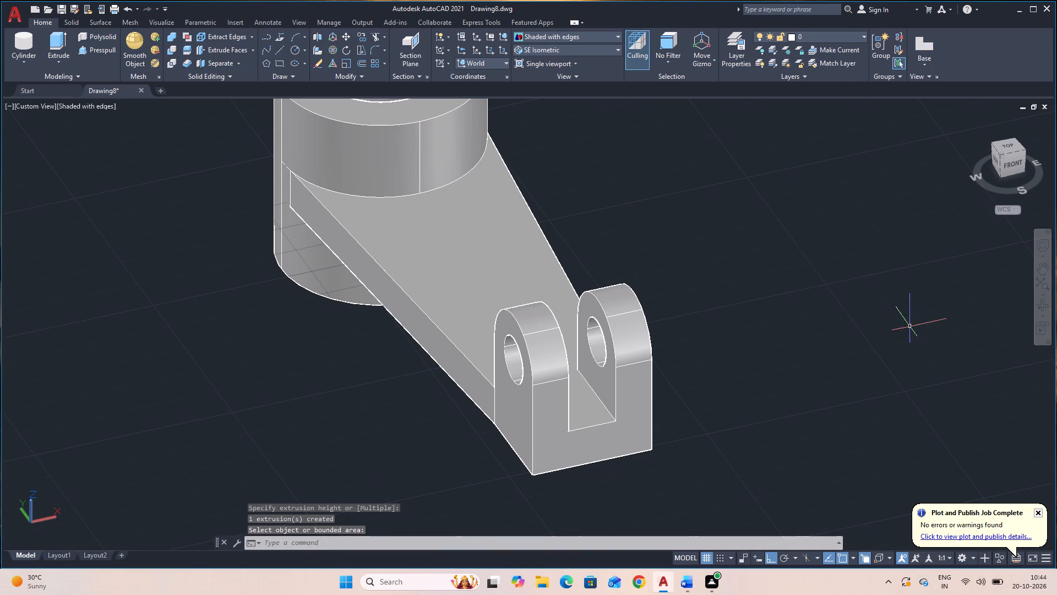
Examine the finished lever from several angles, including the underside, the tapered plate sides and the fork end.
click(1042, 307)
drag(962, 326, 849, 342)
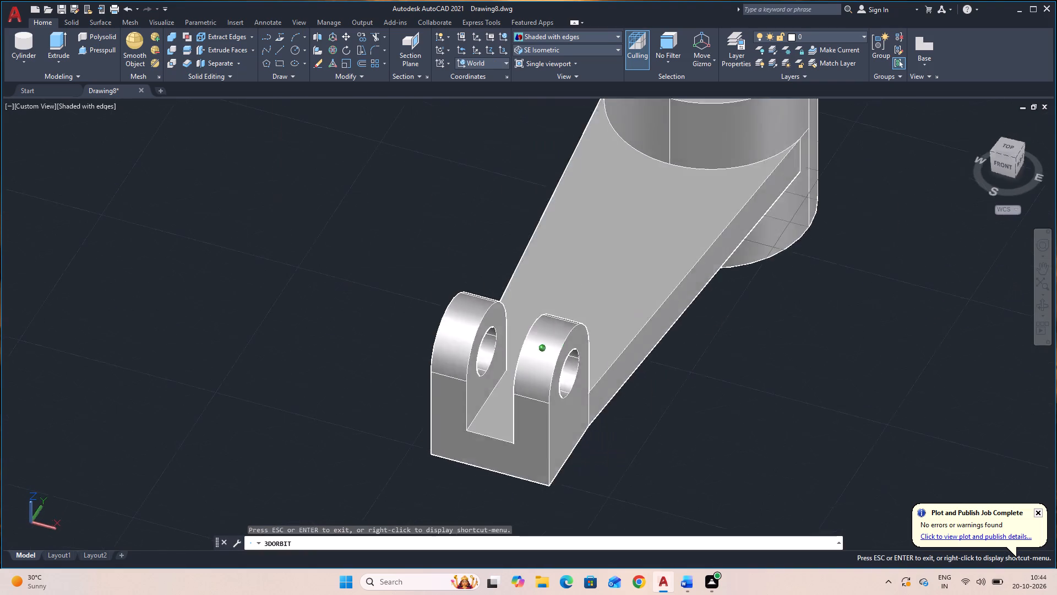
drag(849, 342, 817, 341)
middle_drag(827, 339, 794, 351)
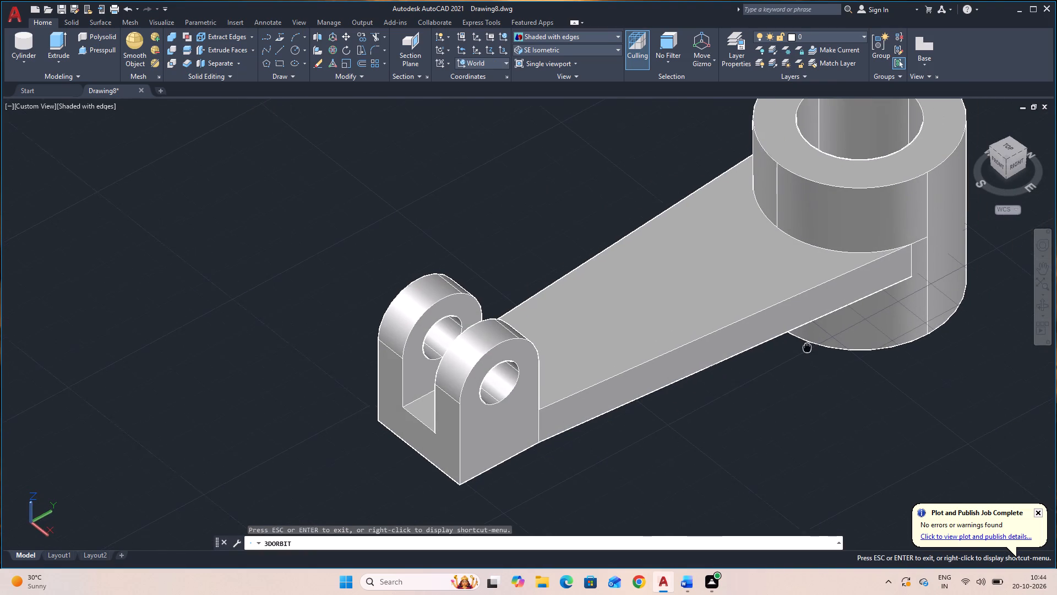
middle_drag(794, 351, 726, 365)
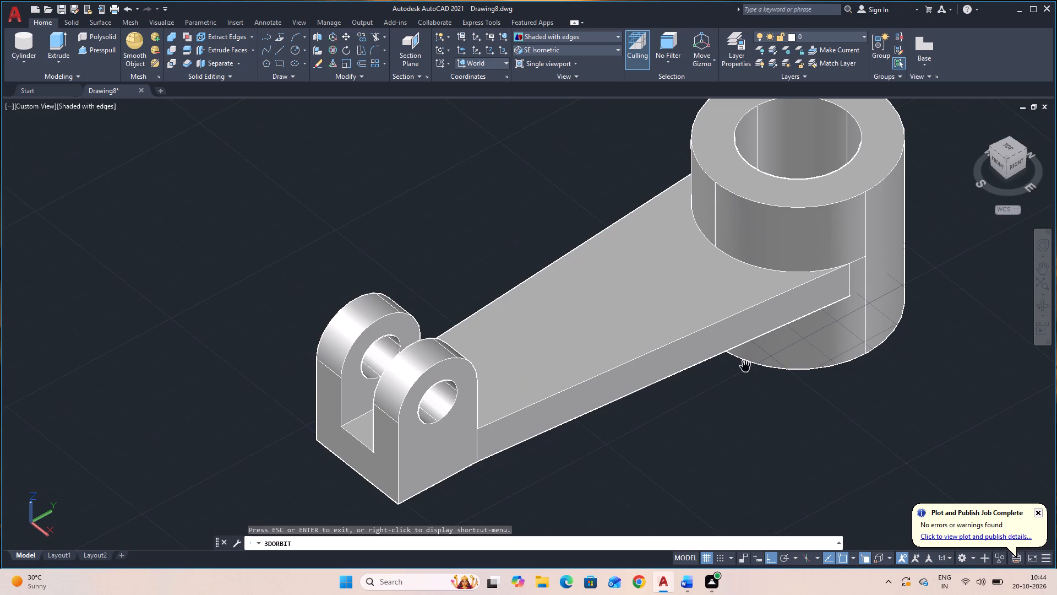
middle_drag(785, 453, 762, 420)
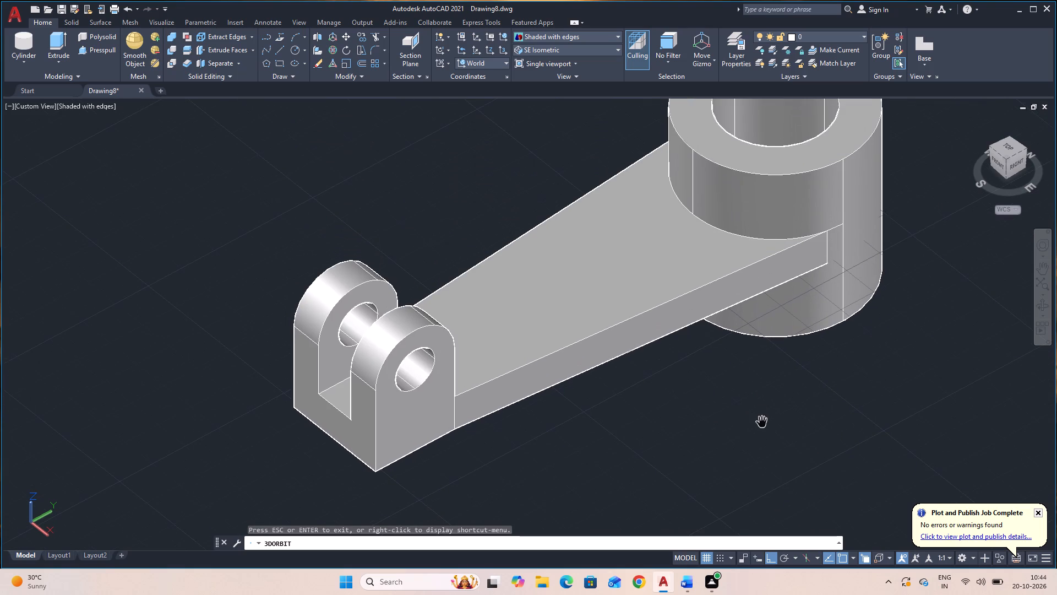
drag(891, 429, 913, 419)
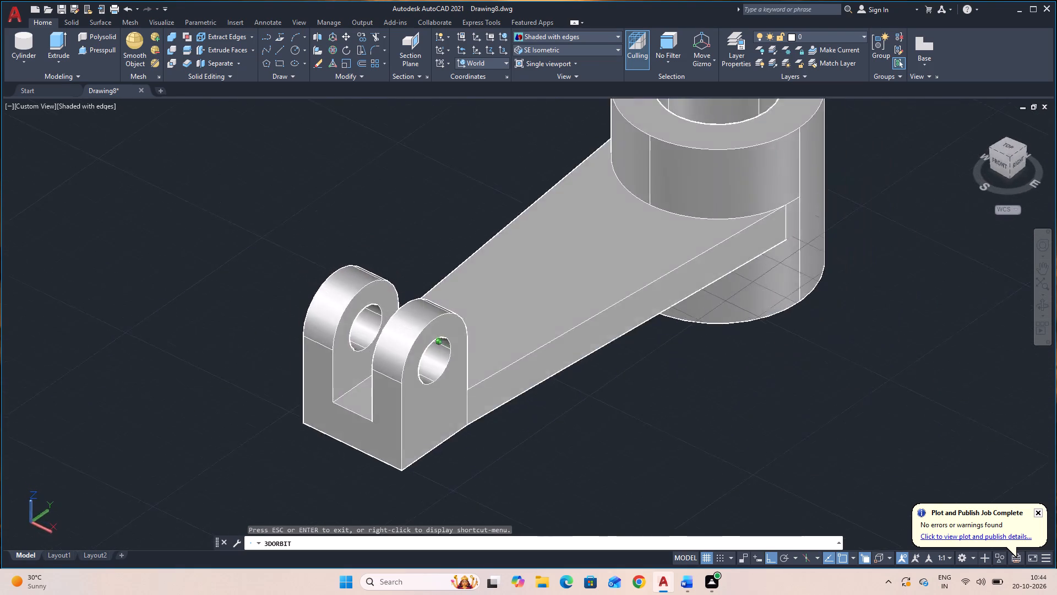
drag(913, 419, 847, 459)
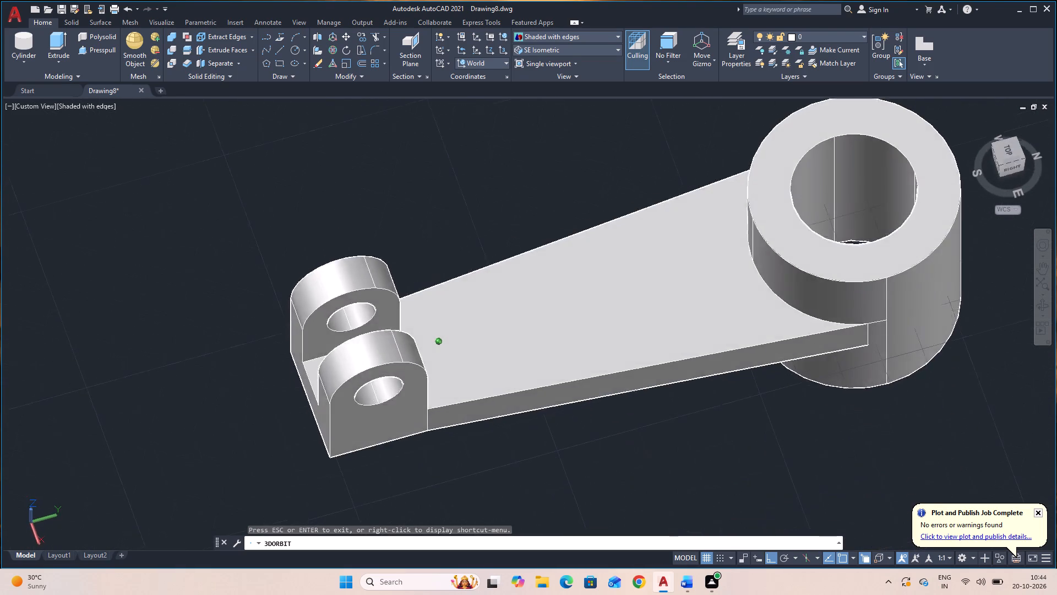
drag(847, 459, 829, 259)
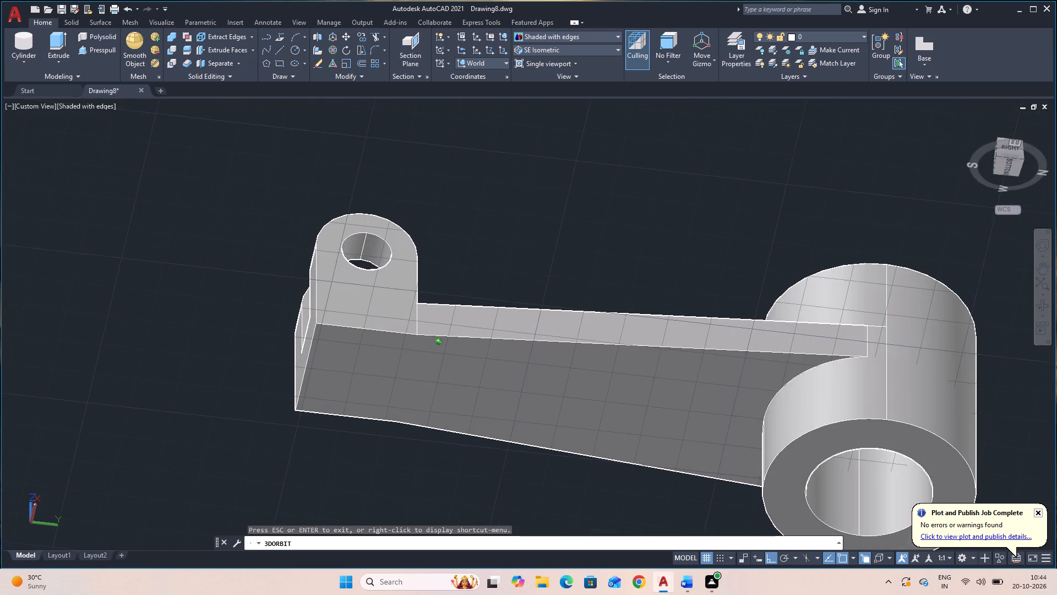
drag(829, 259, 832, 486)
middle_drag(838, 463, 691, 427)
scroll(653, 421, down, 1)
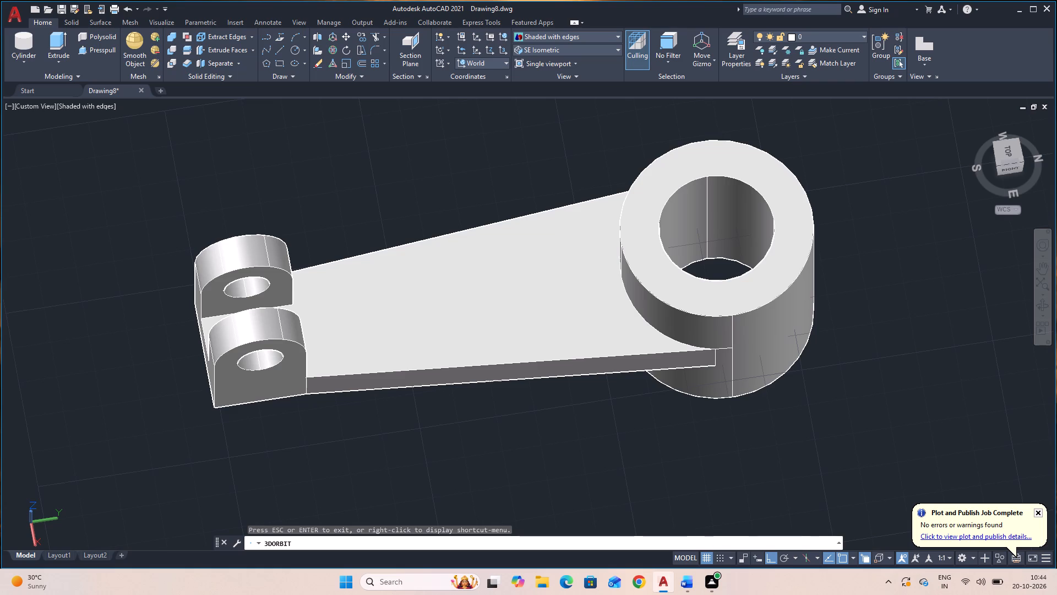
drag(552, 449, 568, 375)
middle_drag(576, 398, 610, 391)
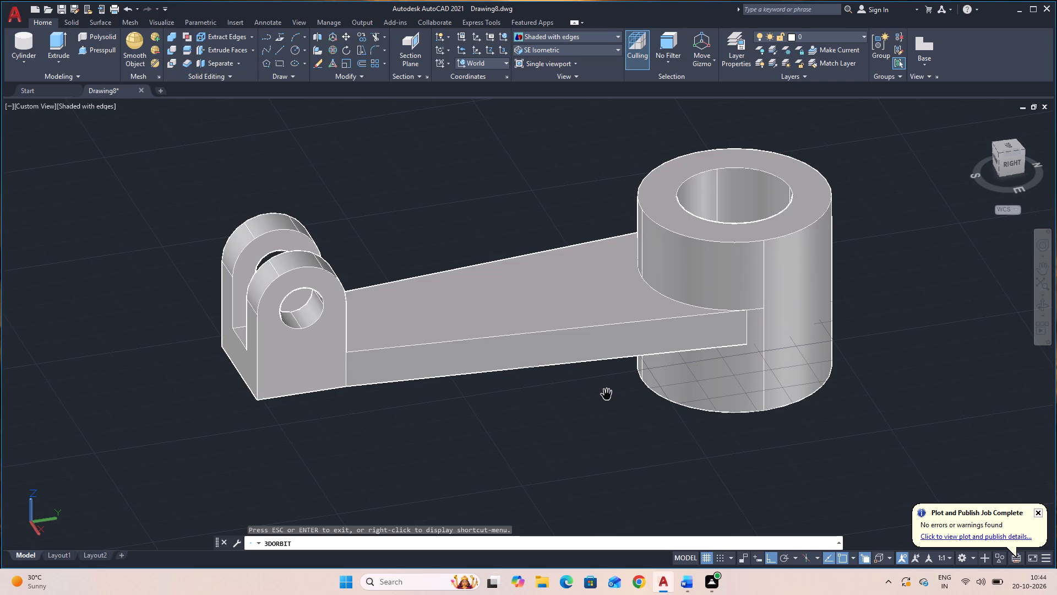
key(Escape)
key(Escape)
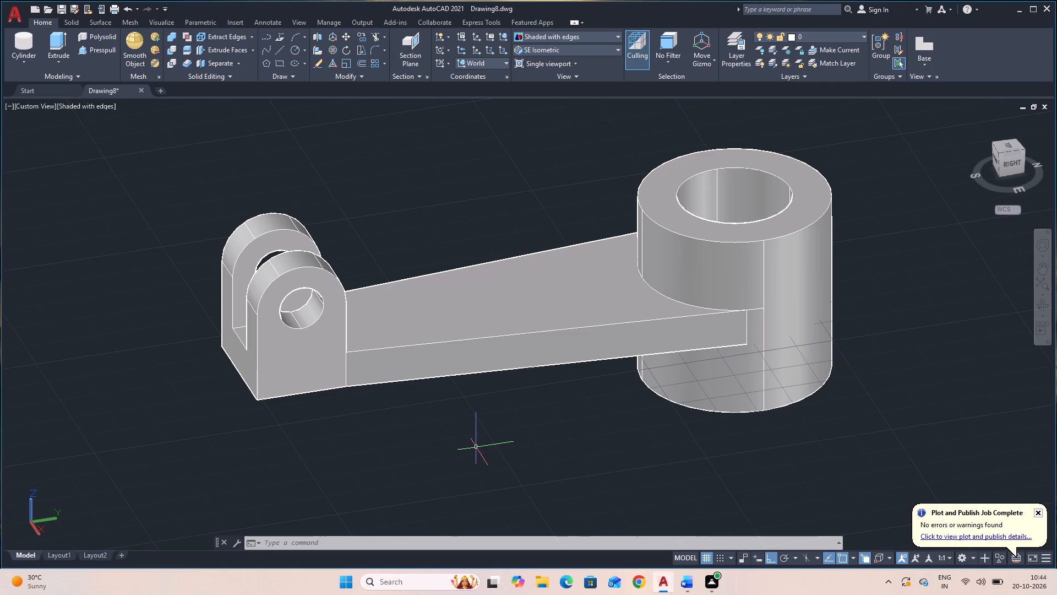
Save the drawing in the Documents folder as 38 3DM.
key(ctrl+s)
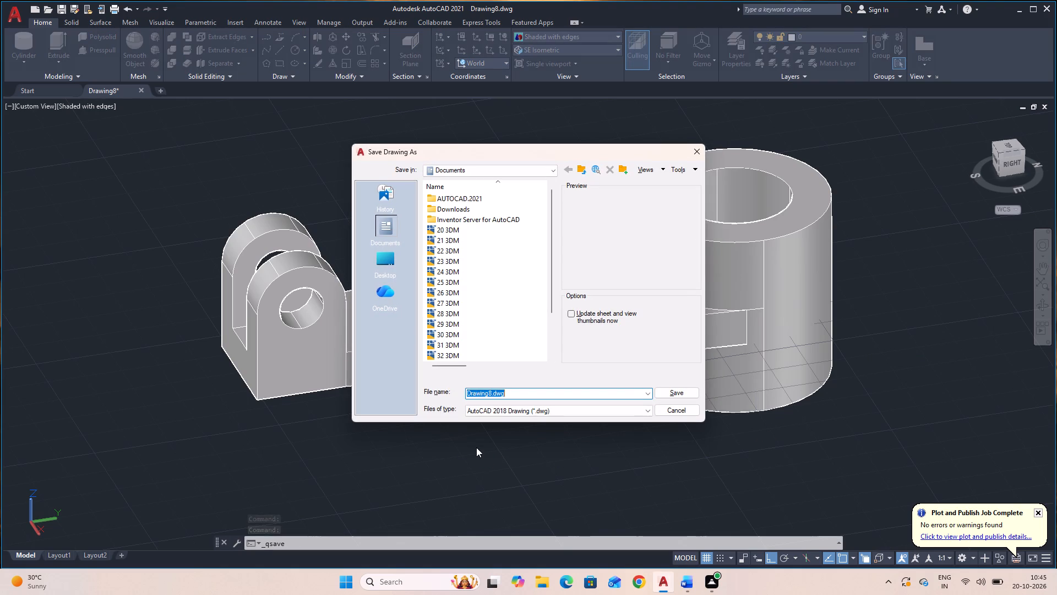
text(38)
key(space)
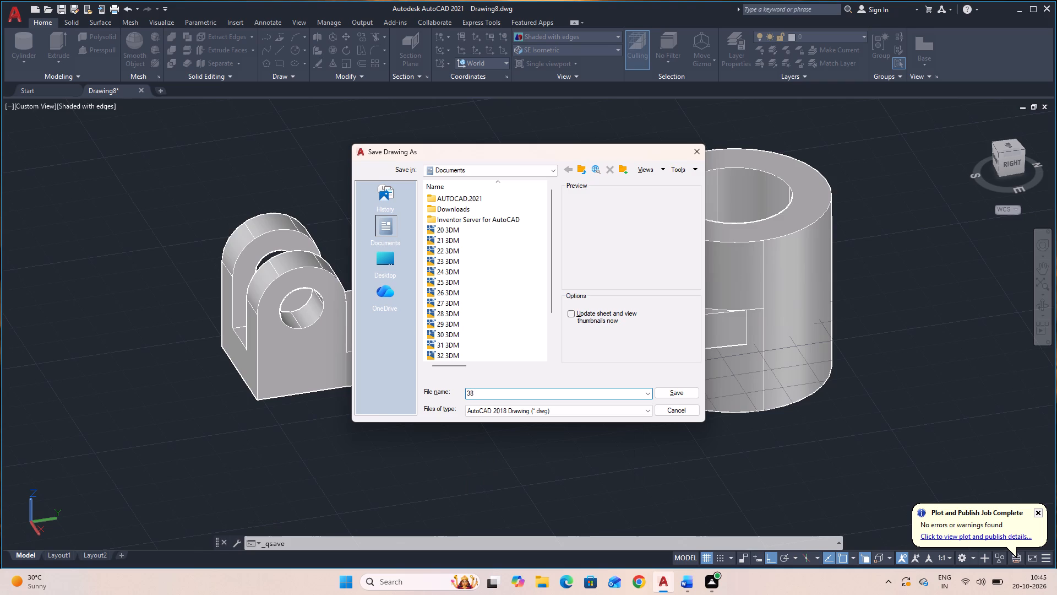
text(3DM)
click(694, 394)
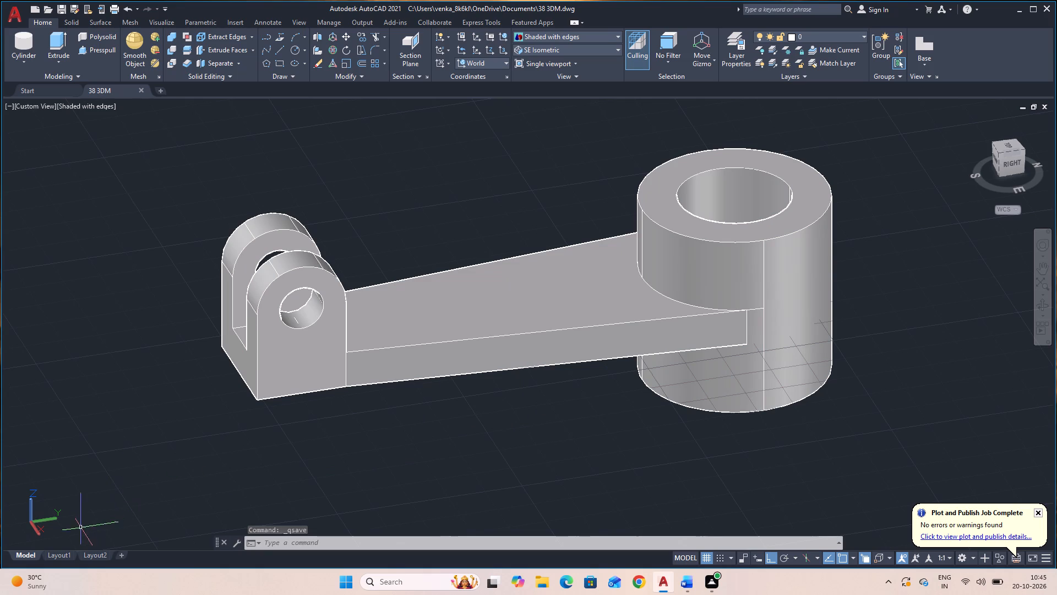
Switch from model space to Layout1.
click(63, 559)
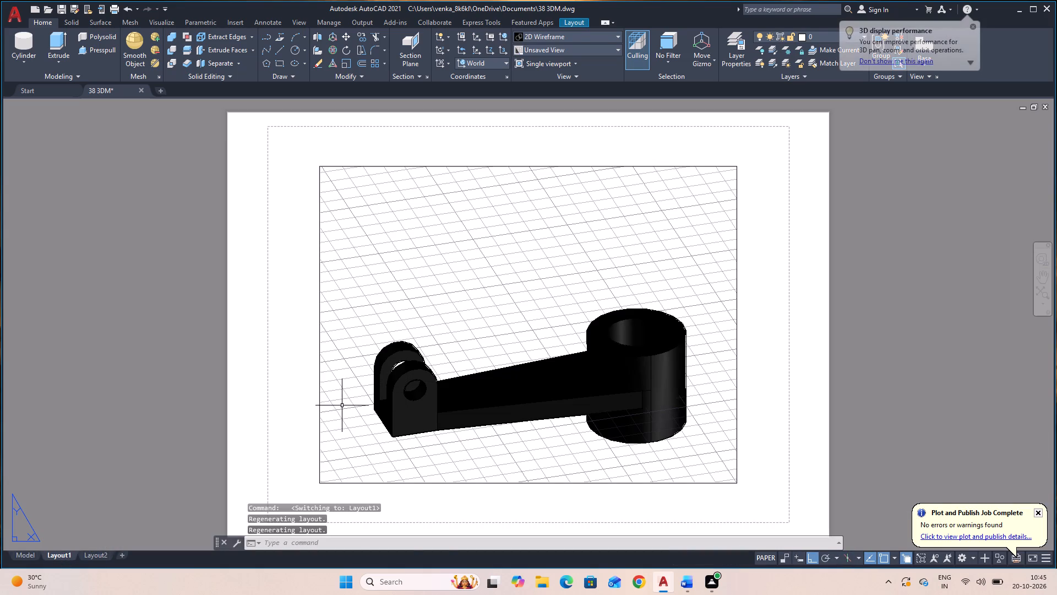
Delete the existing viewport showing the lever on Layout1.
click(344, 407)
click(298, 409)
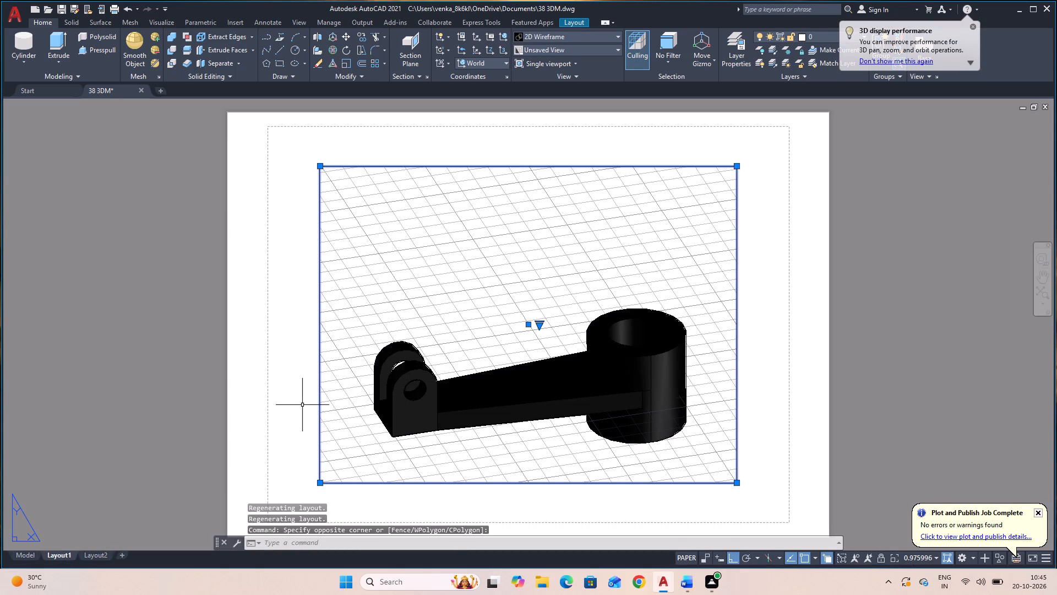
key(Delete)
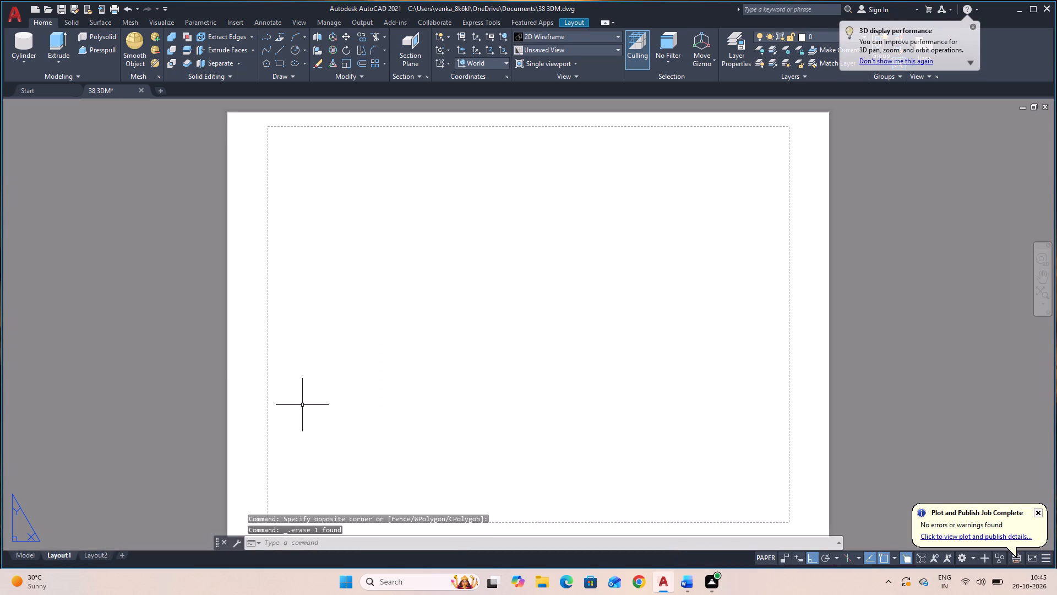
Create a 1:1 base view of the model-space lever in the sheet's upper-right corner, and project side, isometric and plan views from it.
click(973, 25)
click(929, 56)
click(947, 75)
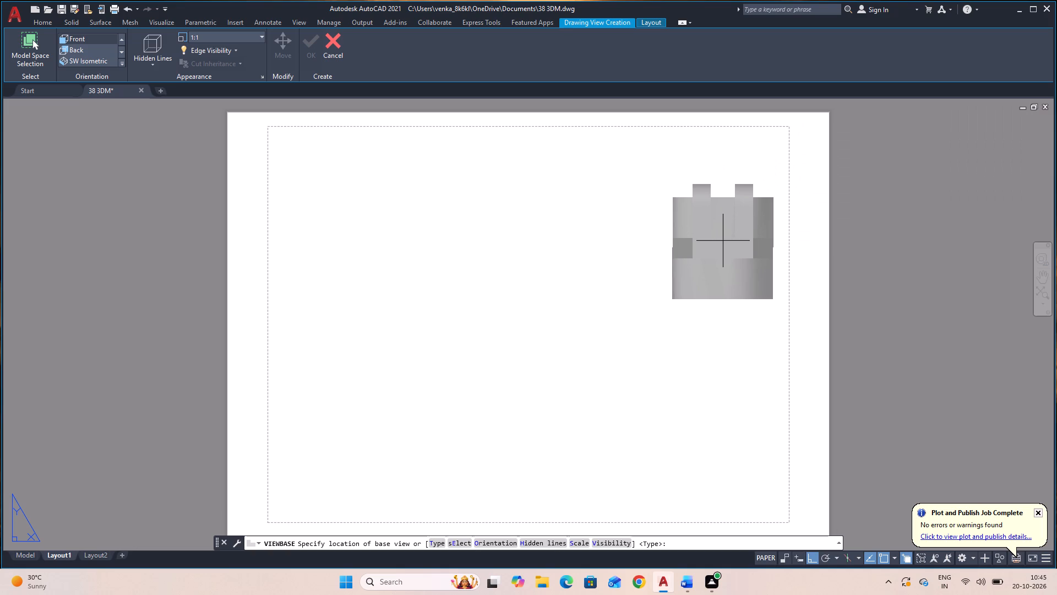
click(700, 224)
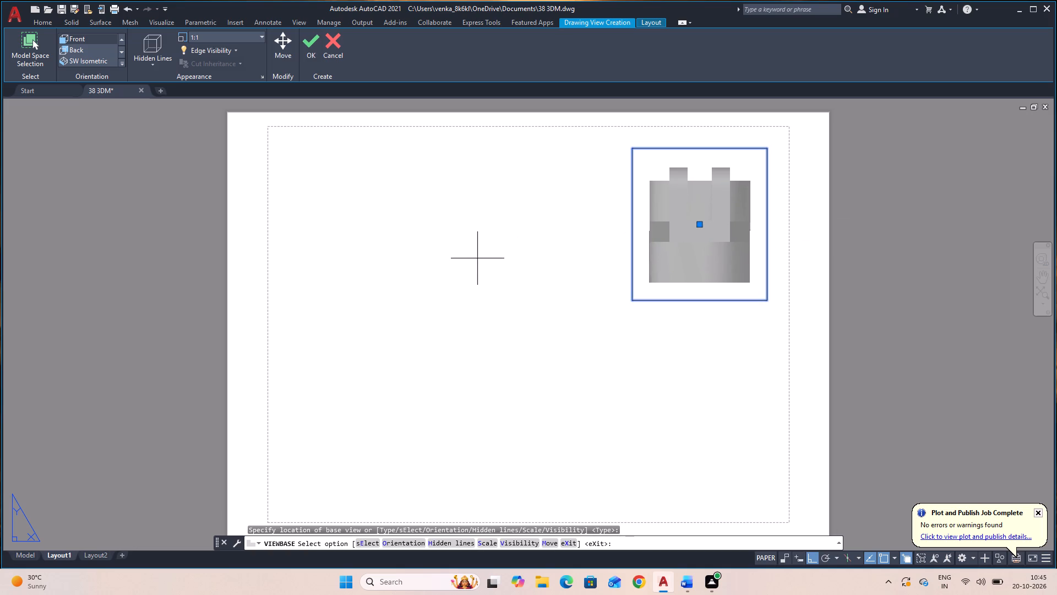
key(Return)
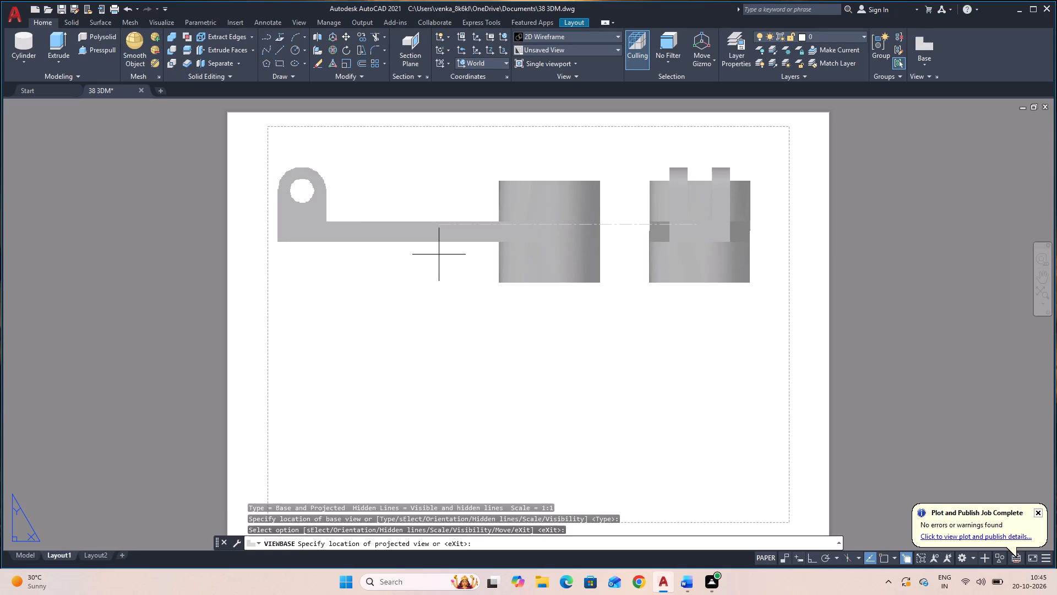
click(439, 255)
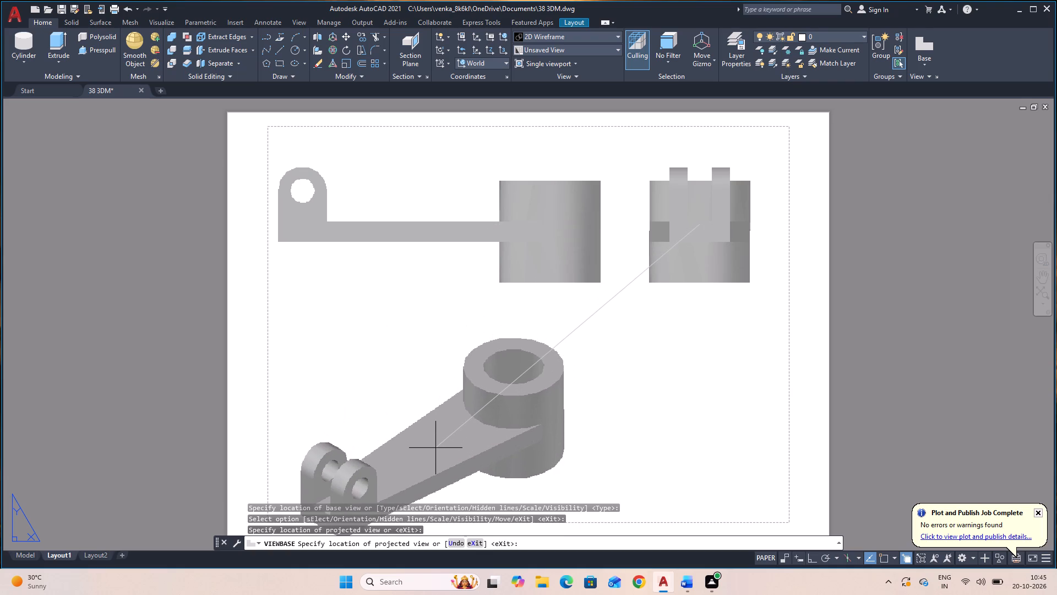
click(435, 448)
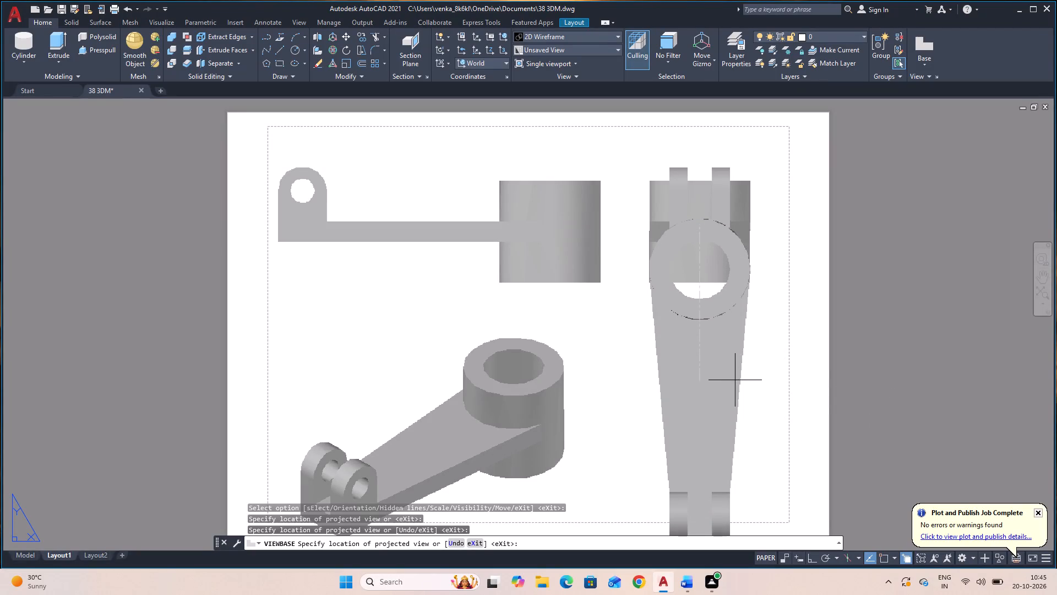
click(733, 377)
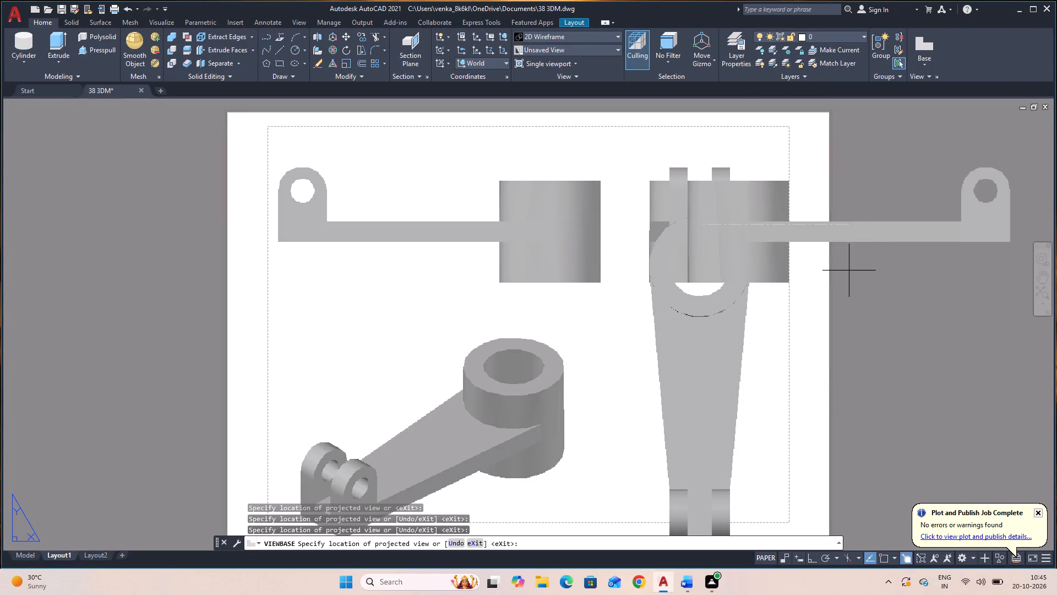
key(space)
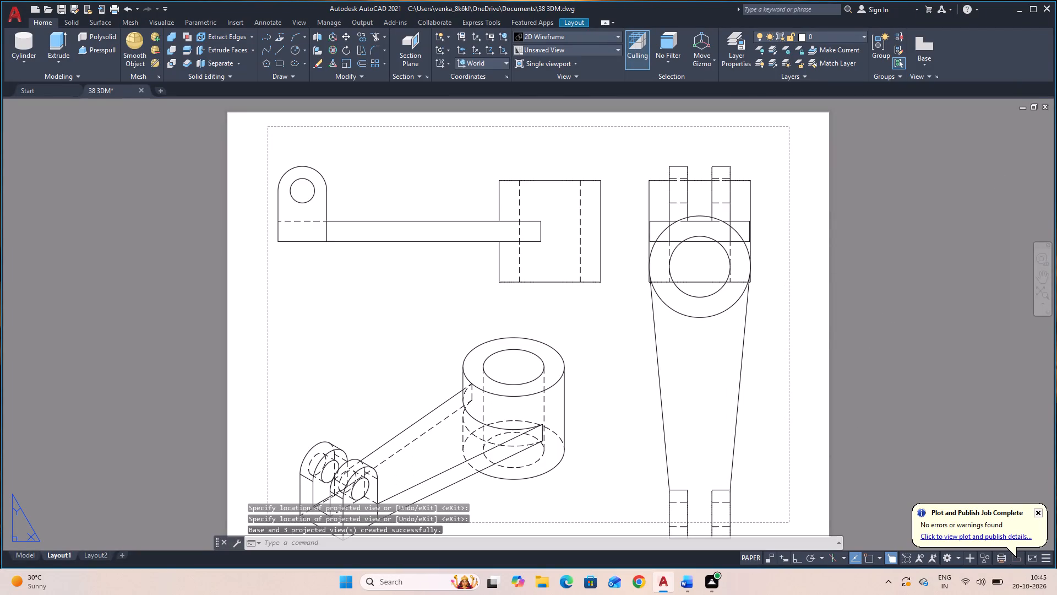
Reduce the scale of the base view, and with it the projected views, to half the original size.
click(723, 185)
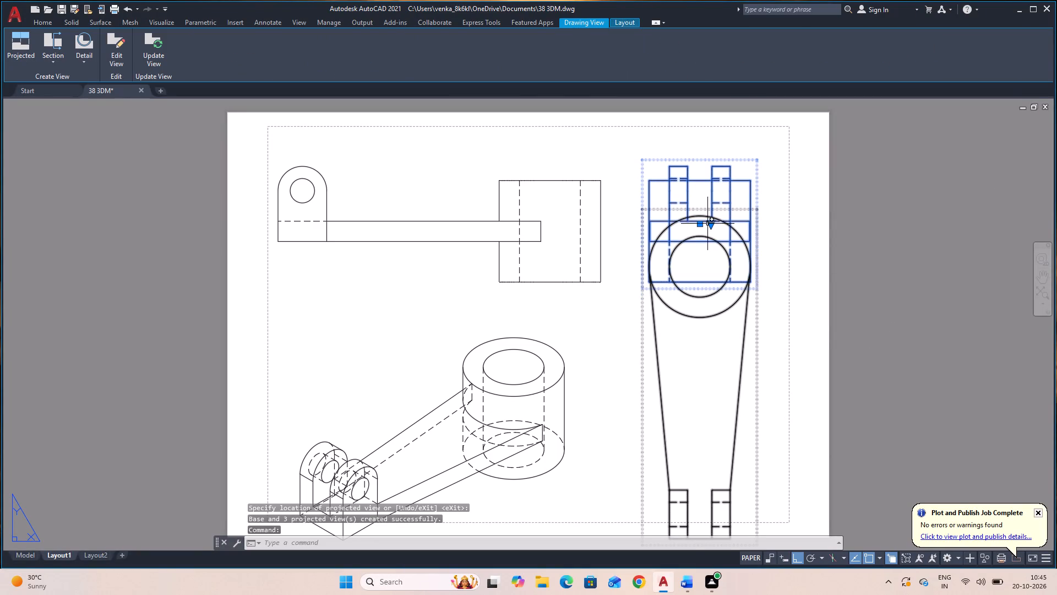
click(712, 226)
click(737, 257)
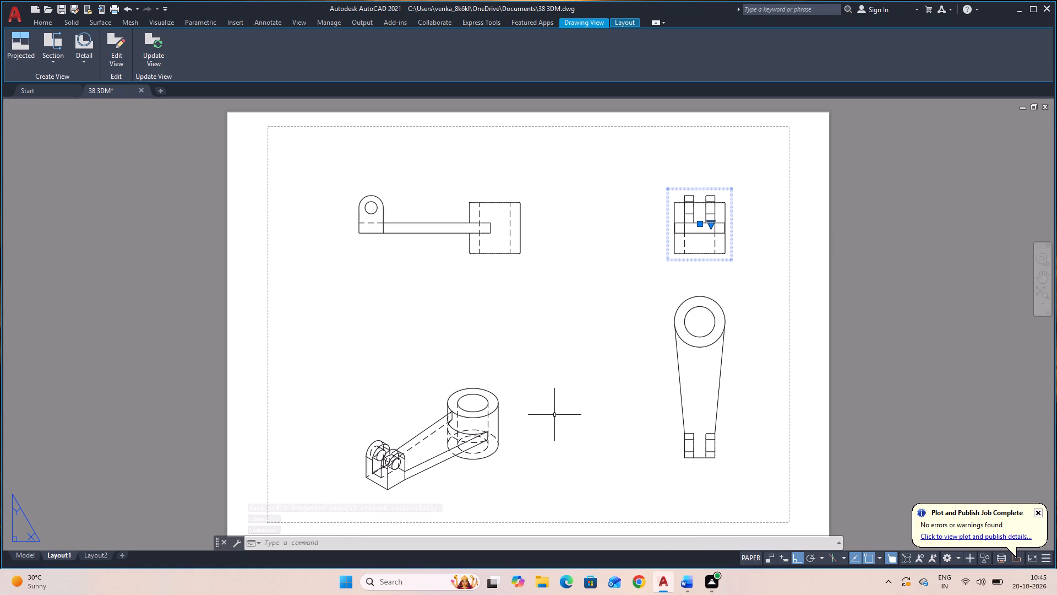
Move the plan view lower on the sheet, away from the base view, and shift the isometric view slightly up.
click(705, 353)
click(698, 380)
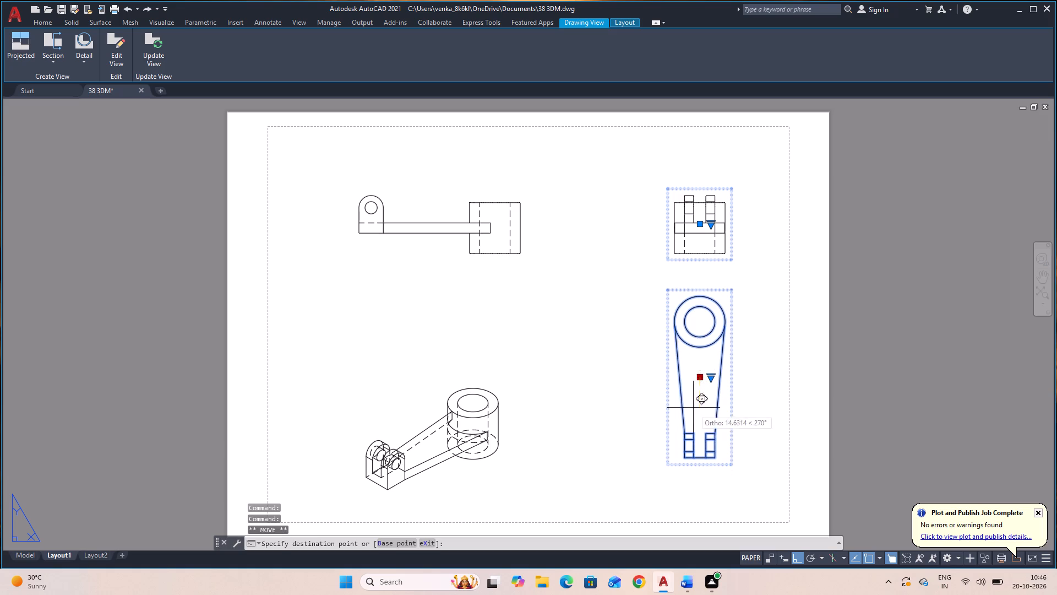
click(692, 426)
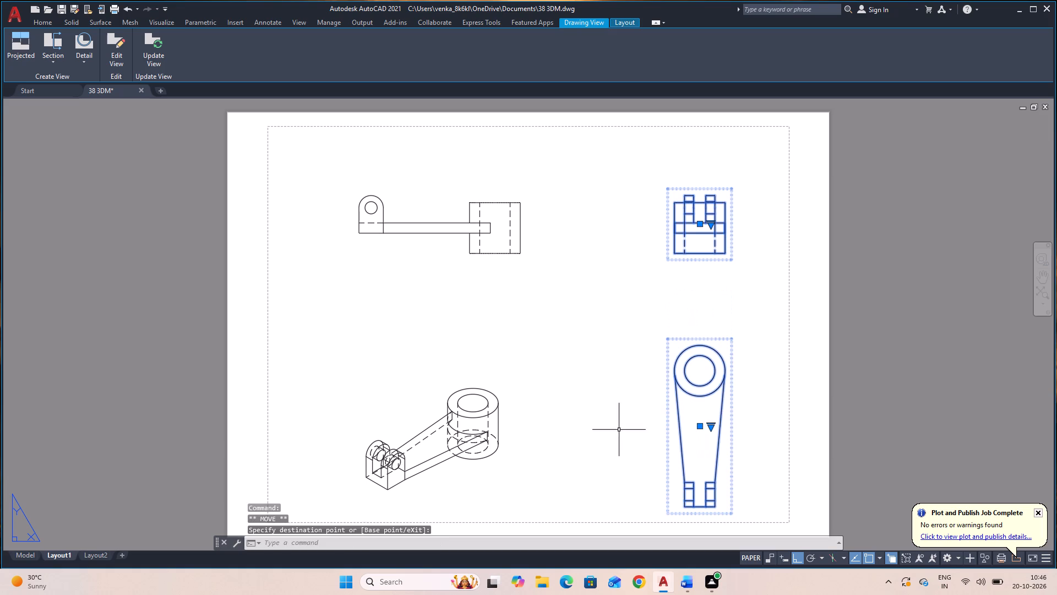
click(461, 440)
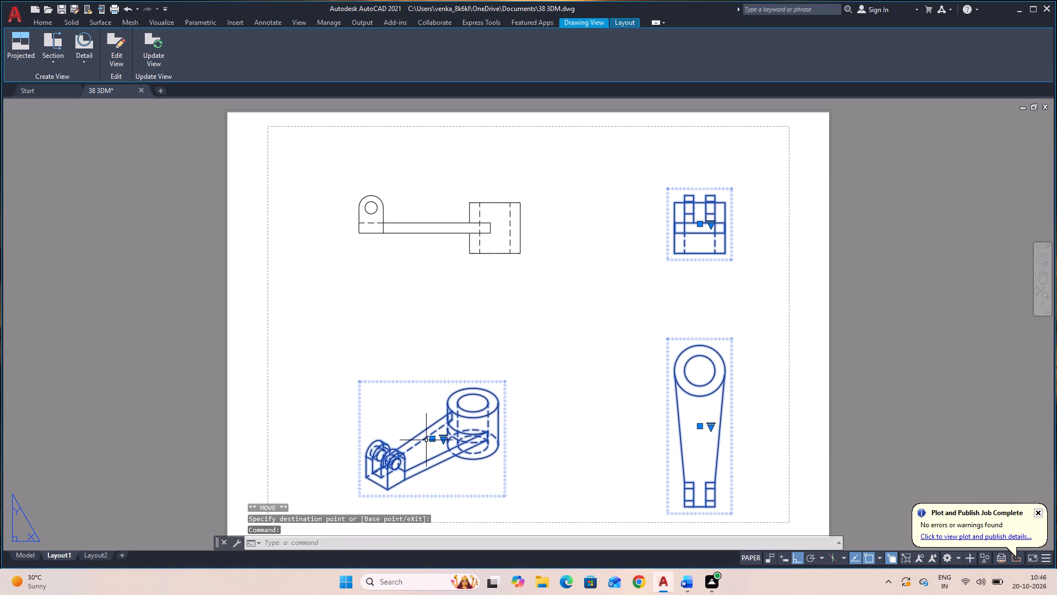
click(432, 440)
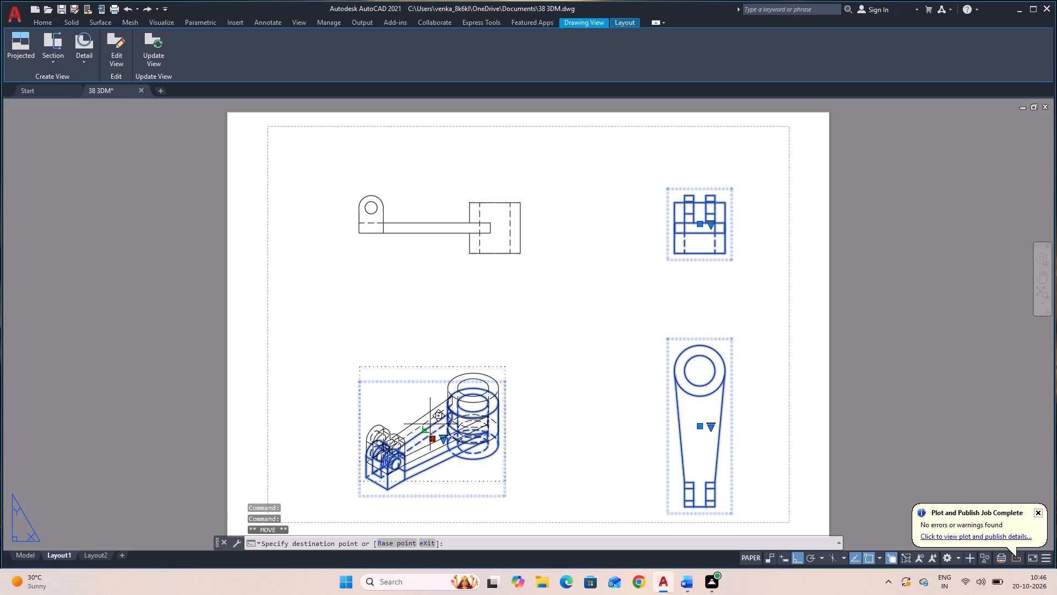
click(431, 419)
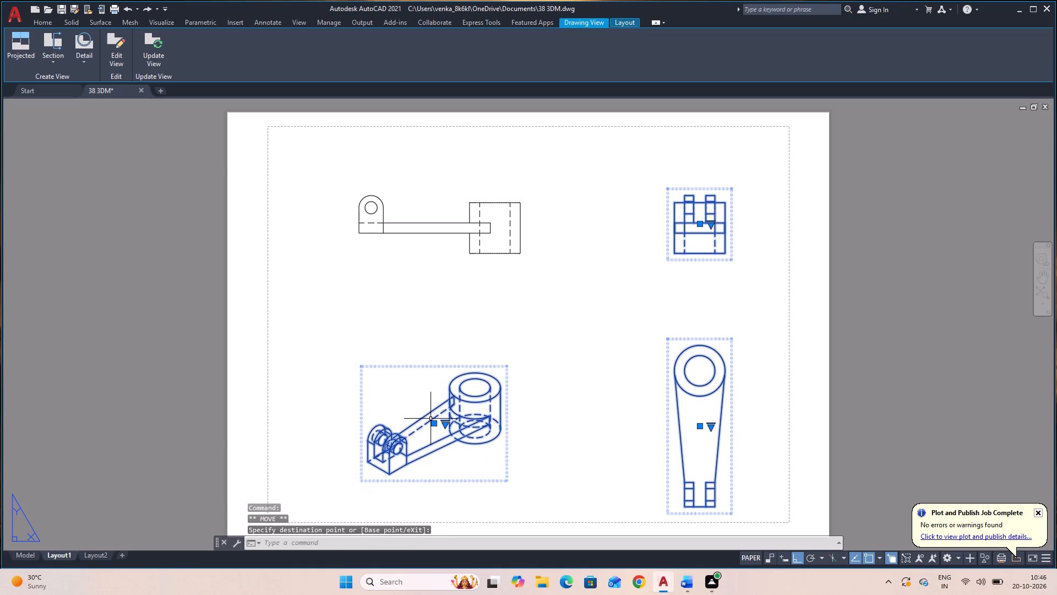
key(Escape)
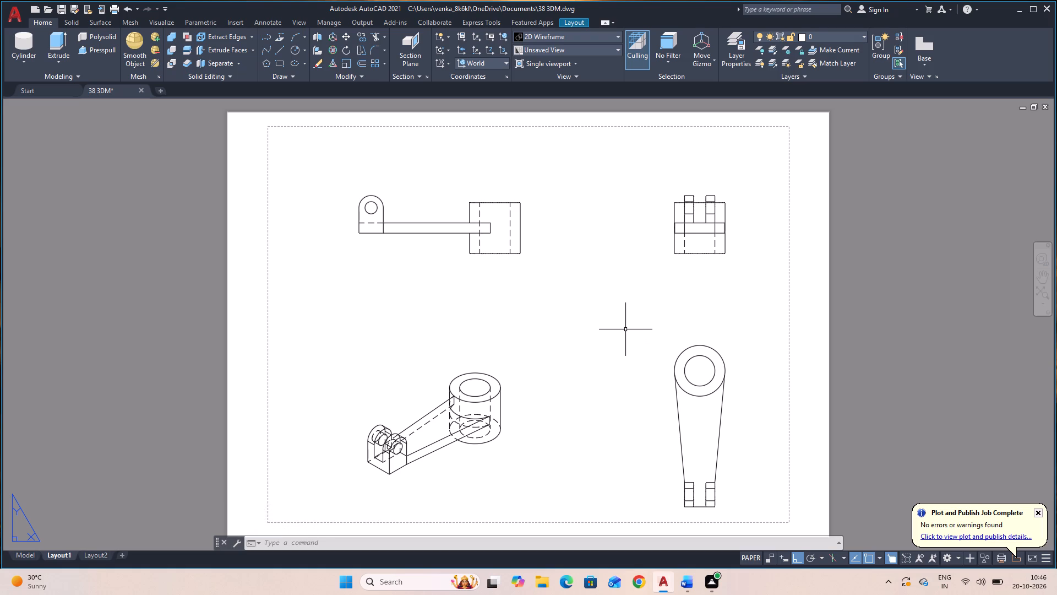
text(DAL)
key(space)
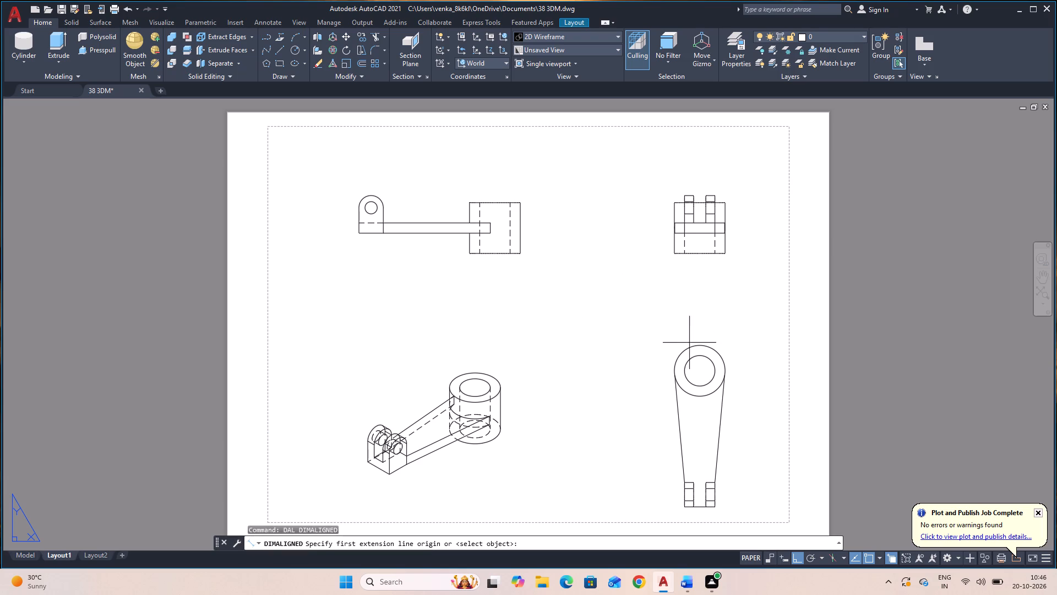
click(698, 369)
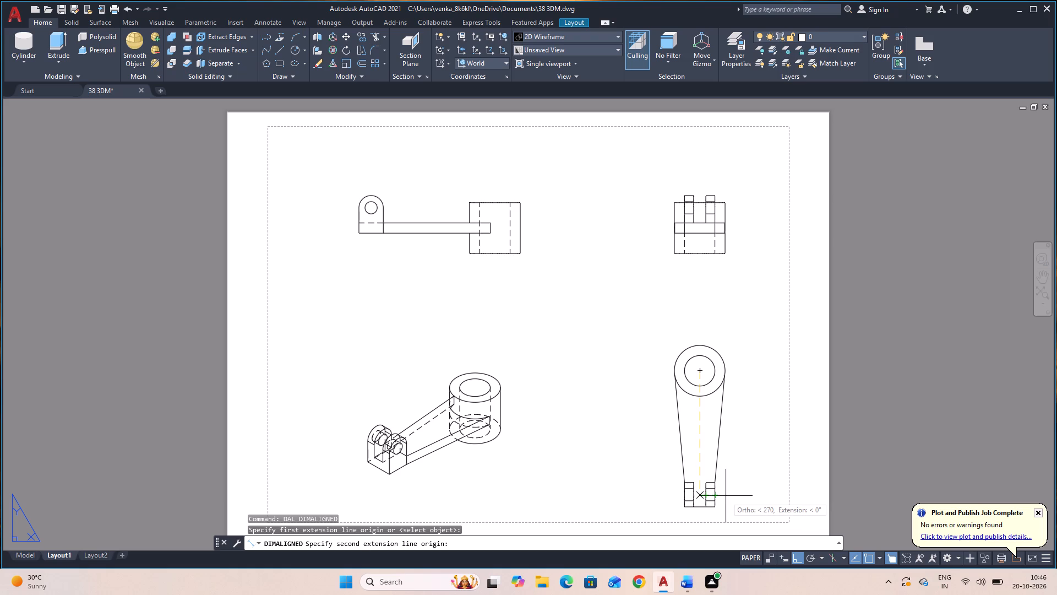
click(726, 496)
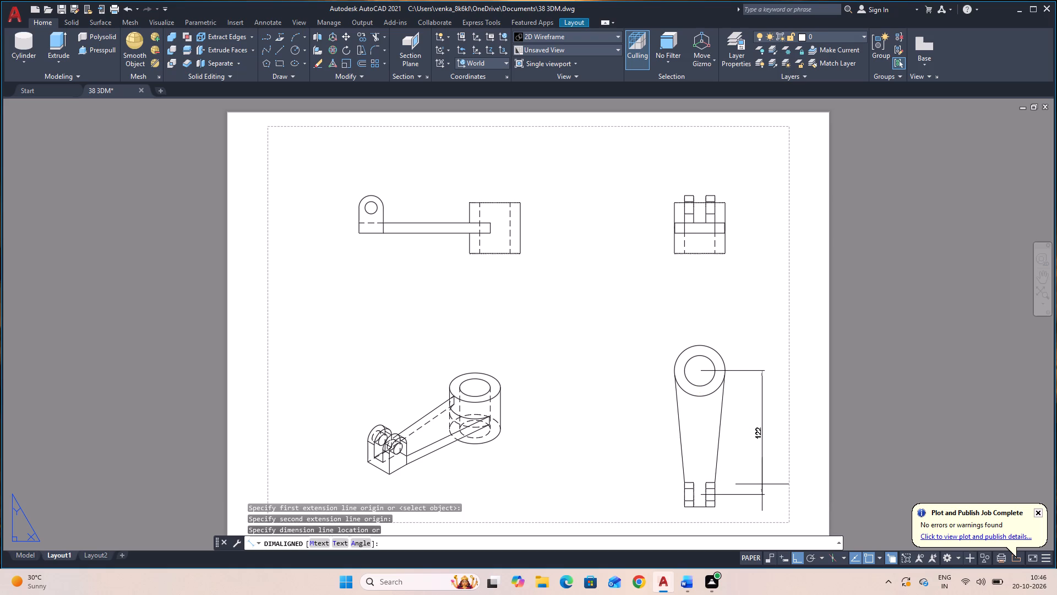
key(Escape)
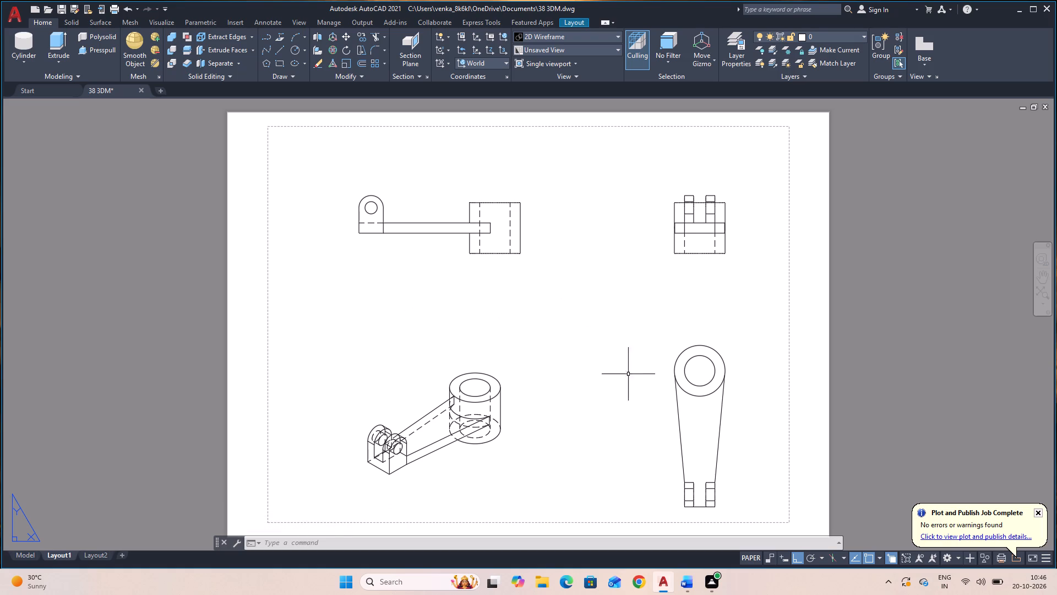
Add an aligned dimension in the plan view from the cylinder's bore centre to the fork's outer end edge.
key(space)
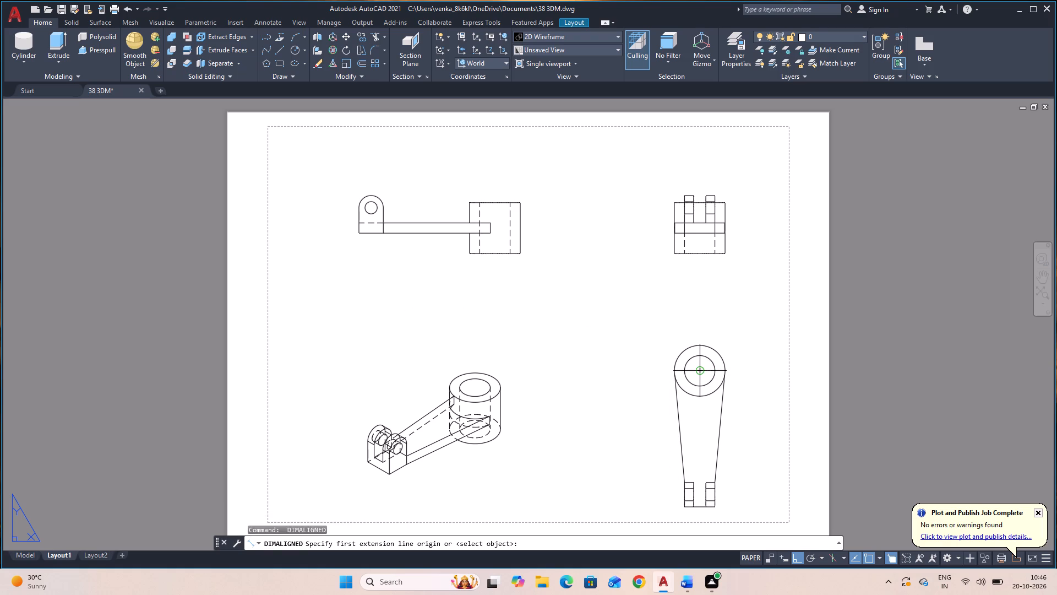
click(701, 372)
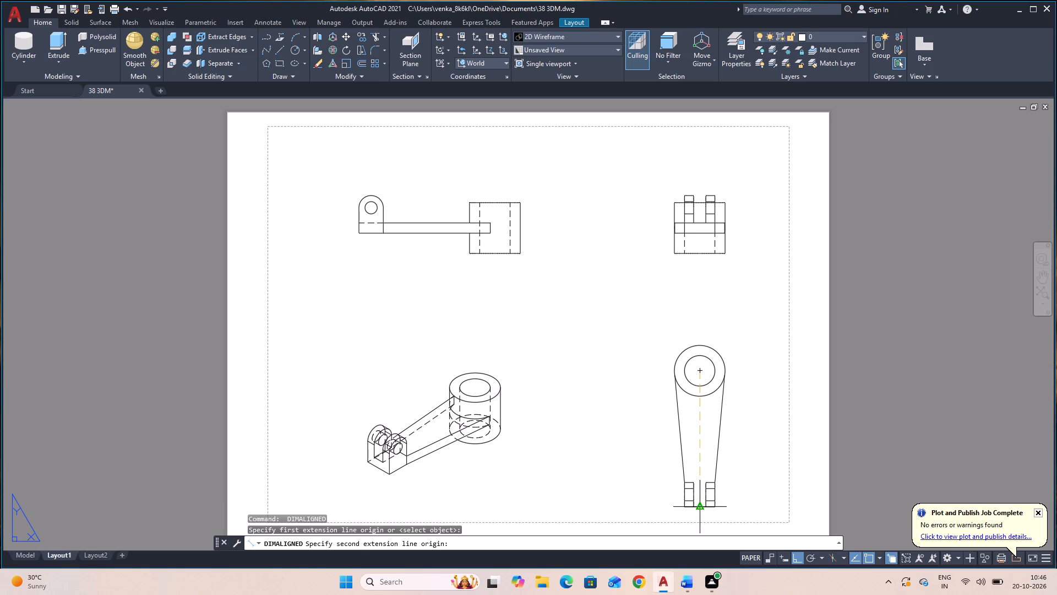
click(700, 505)
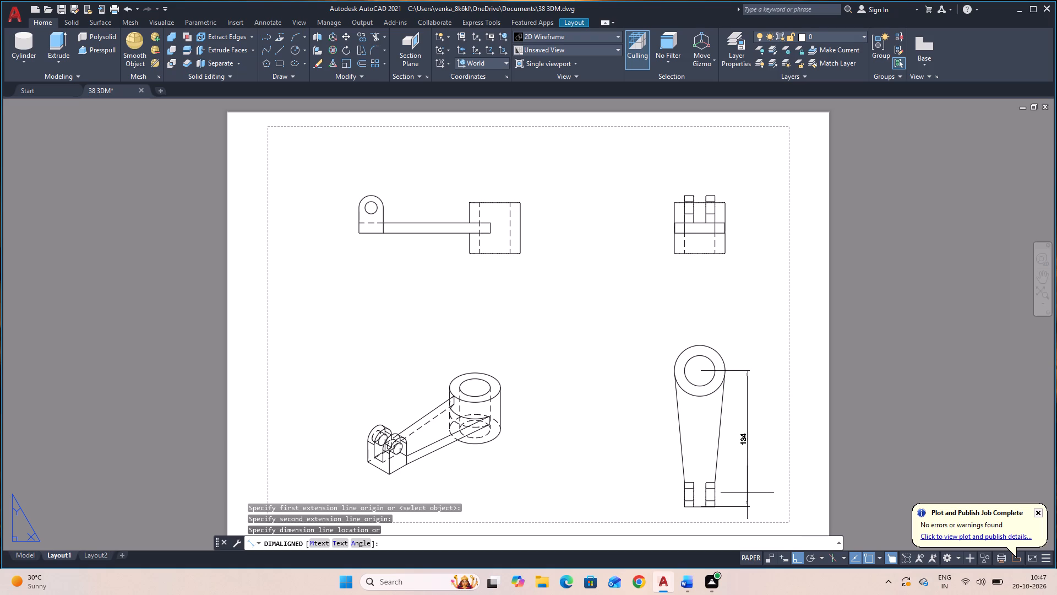
click(753, 490)
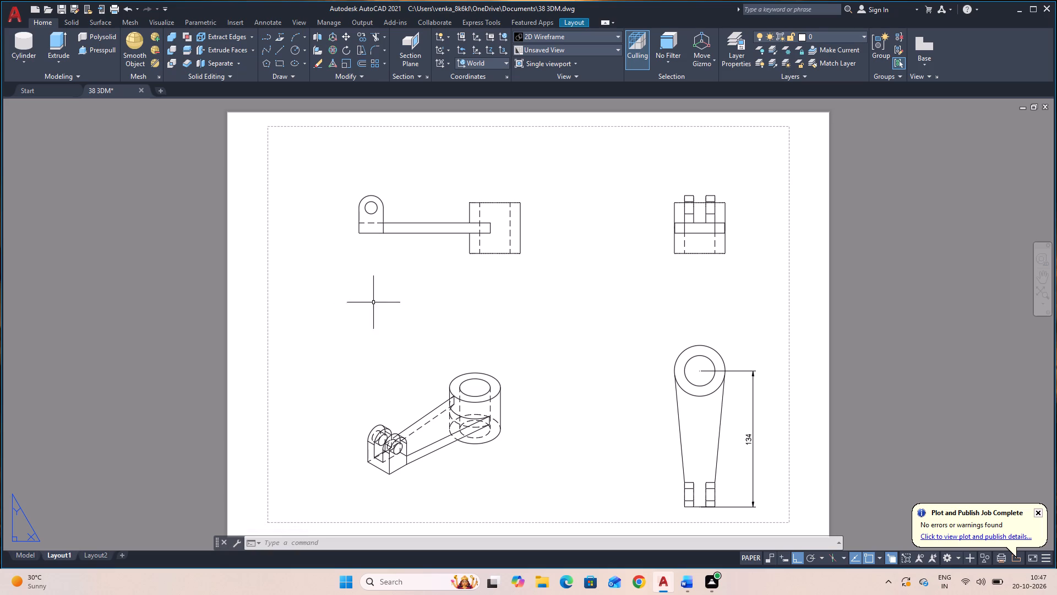
Add aligned dimensions in the side view for the fork's base width and the cylinder's full height.
key(space)
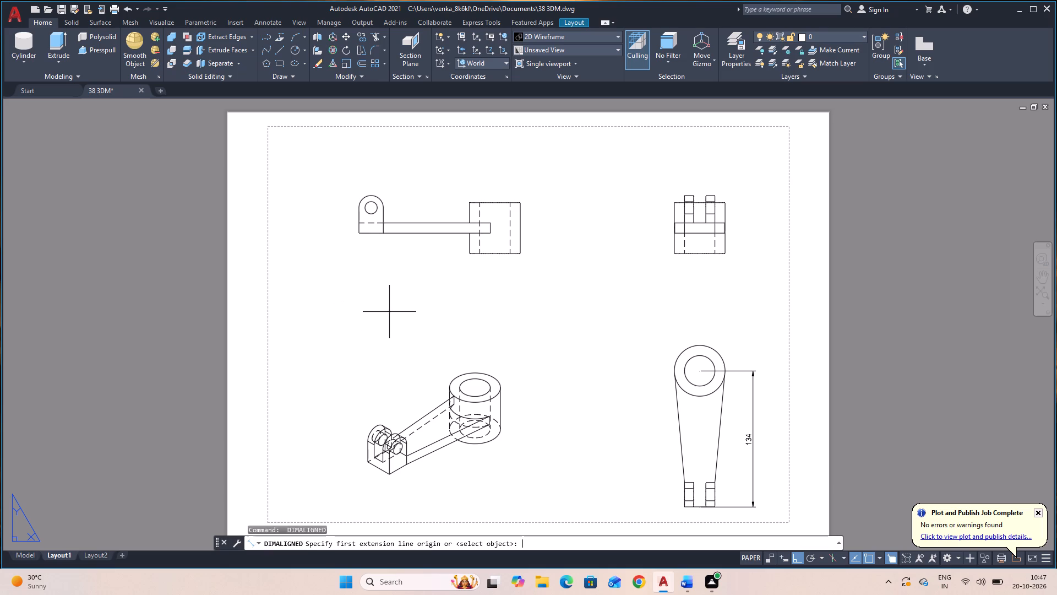
click(360, 232)
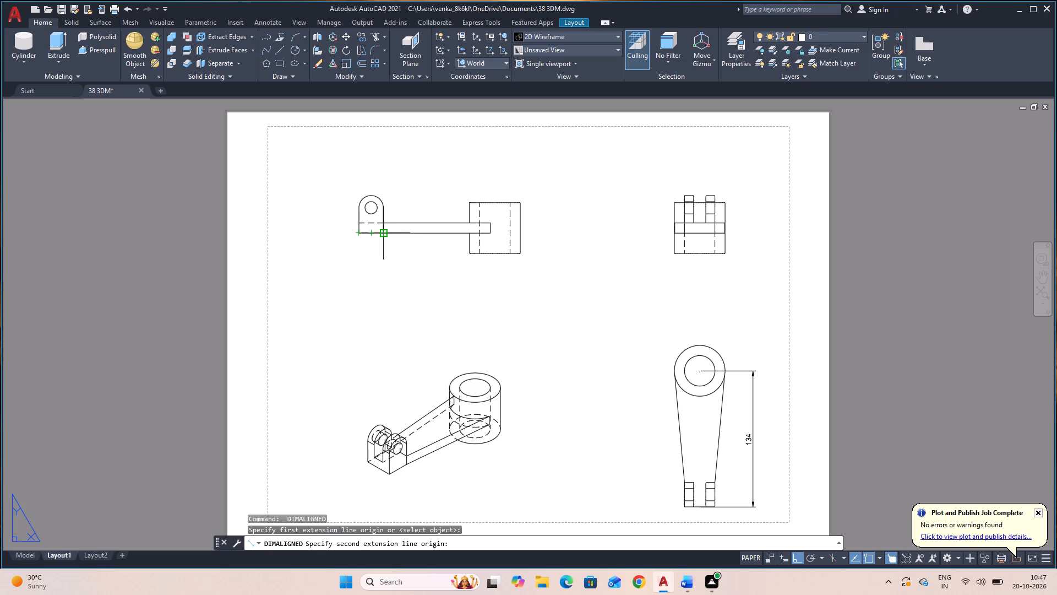
click(383, 234)
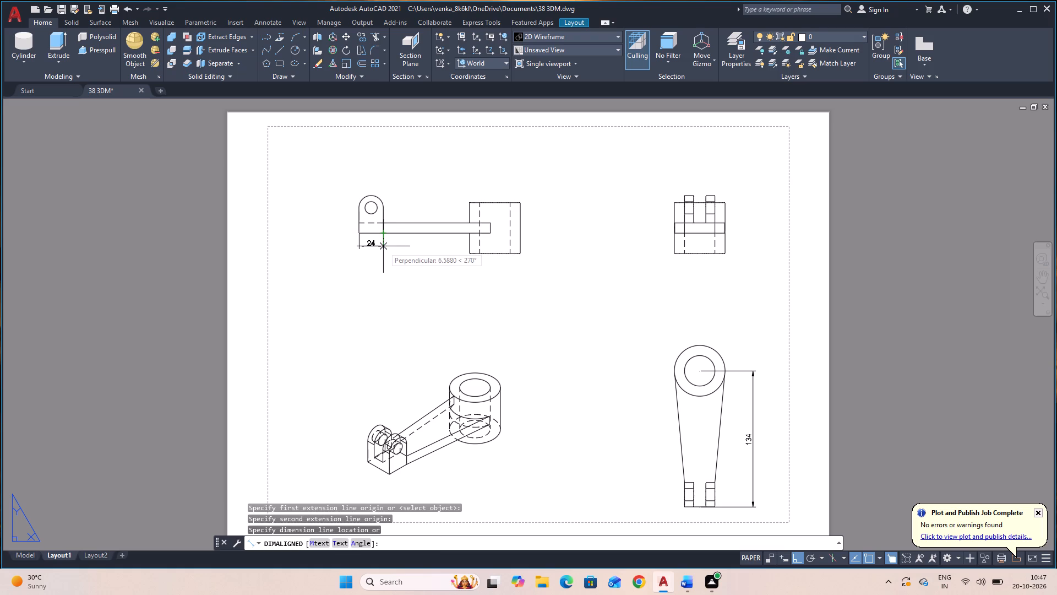
click(382, 245)
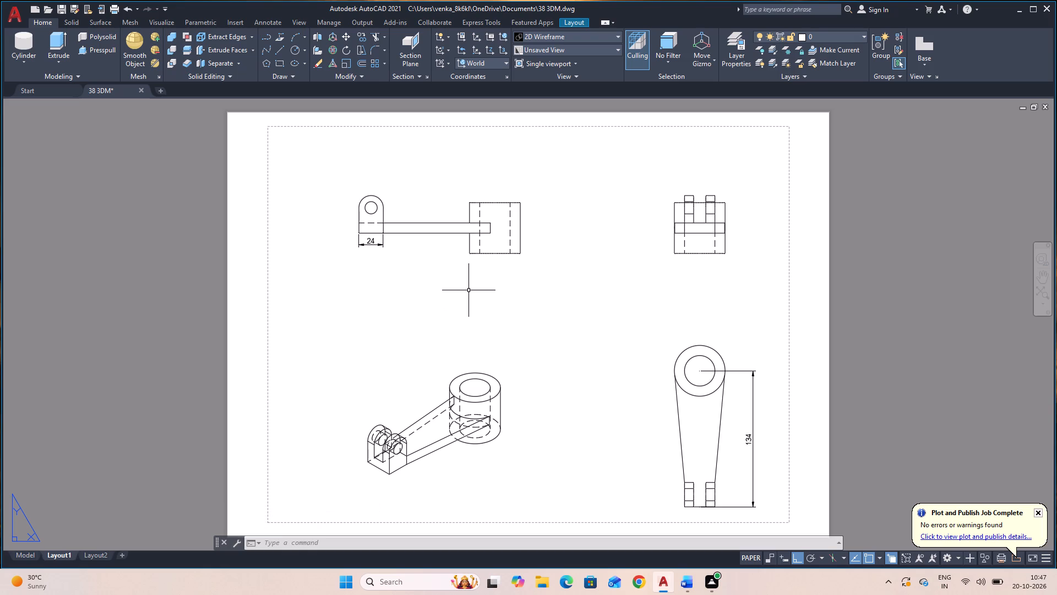
key(space)
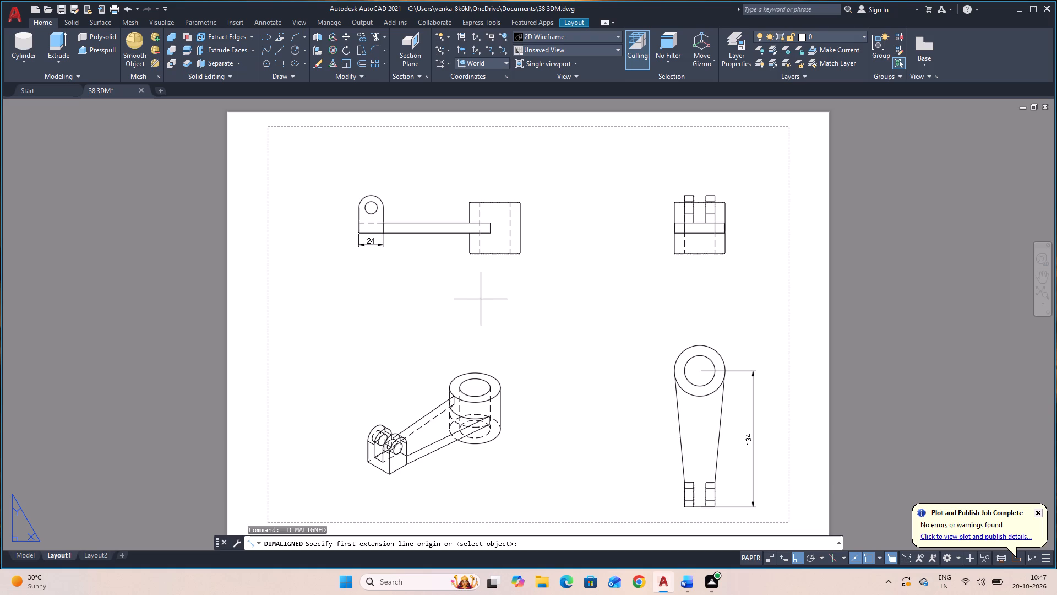
click(521, 205)
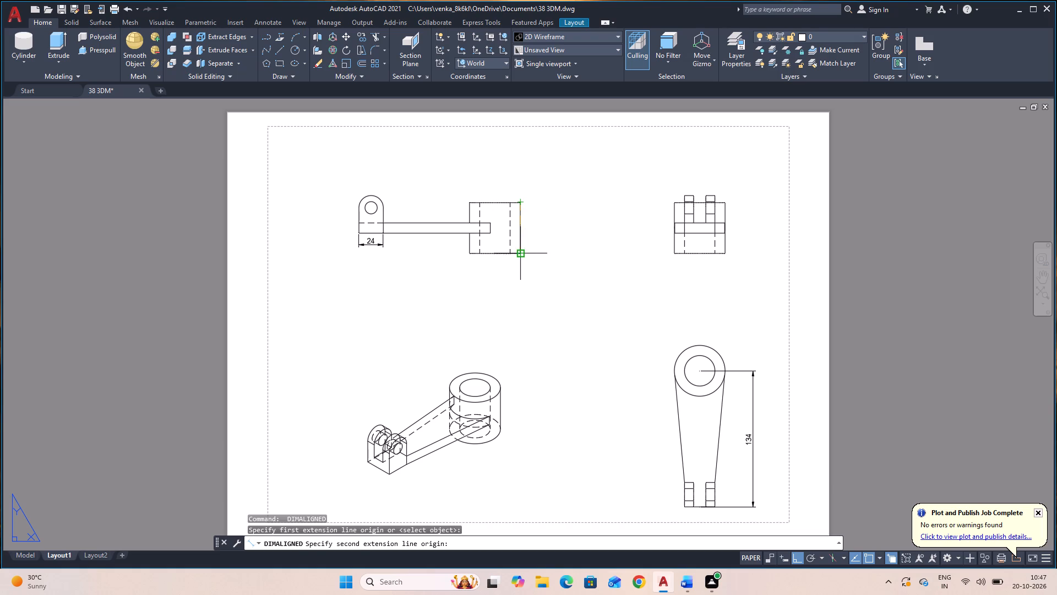
click(520, 255)
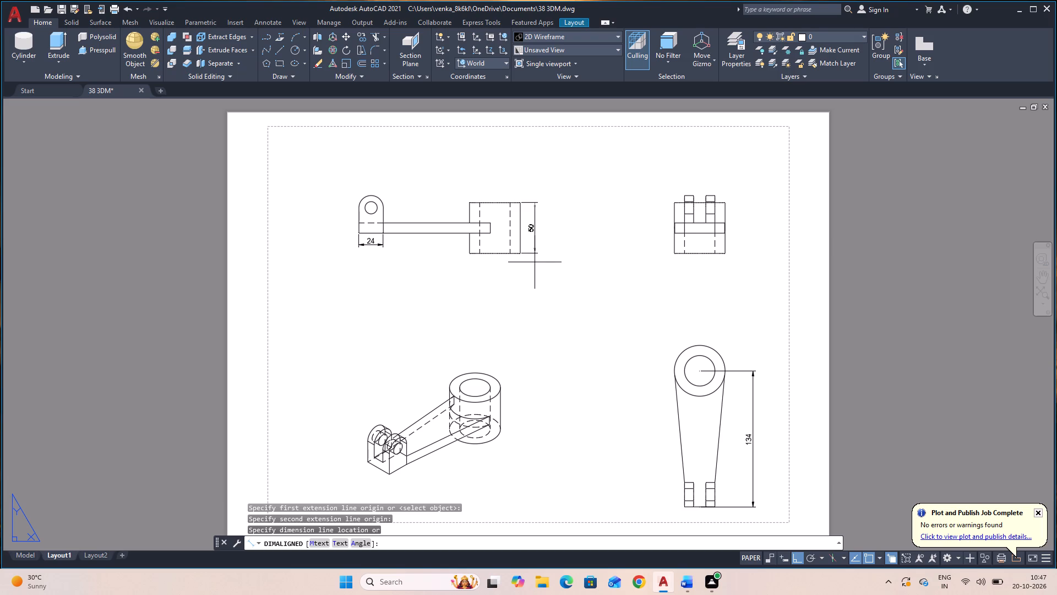
click(535, 263)
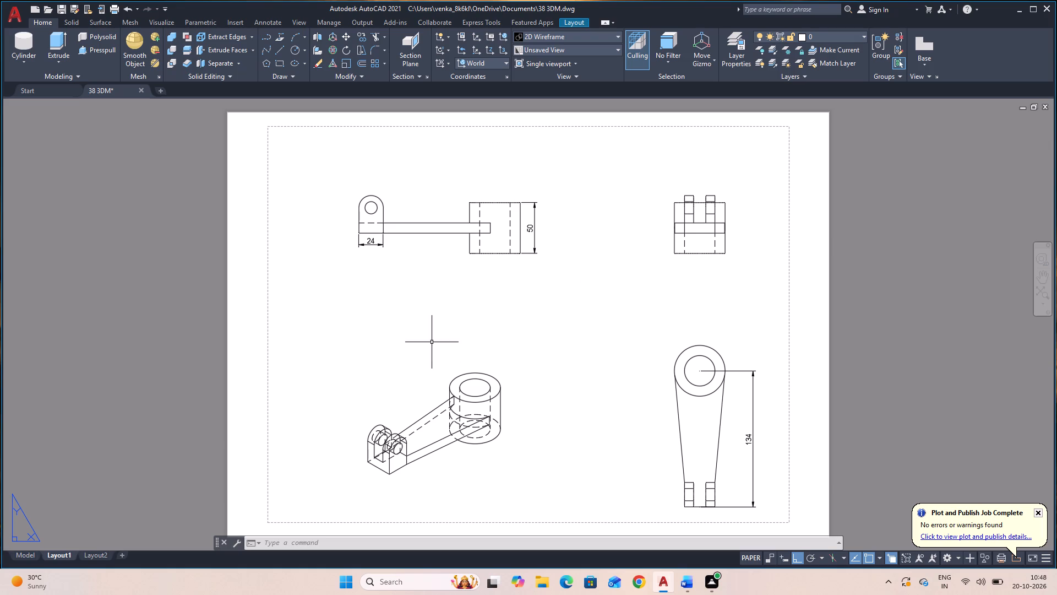
Add an aligned dimension in the side view from the cylinder's top edge down to the arm's upper face.
key(space)
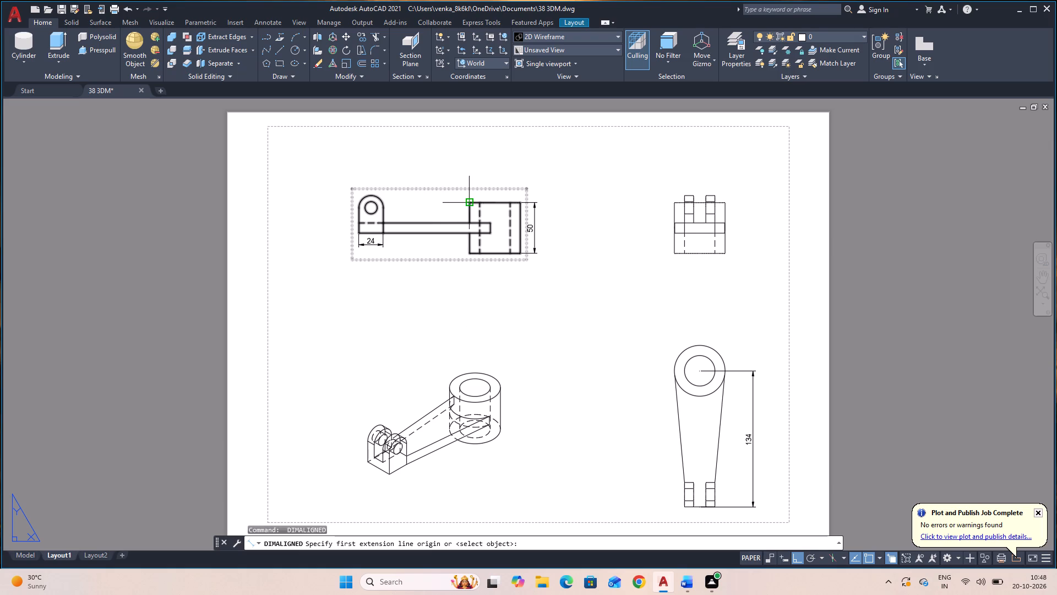
click(468, 204)
click(468, 224)
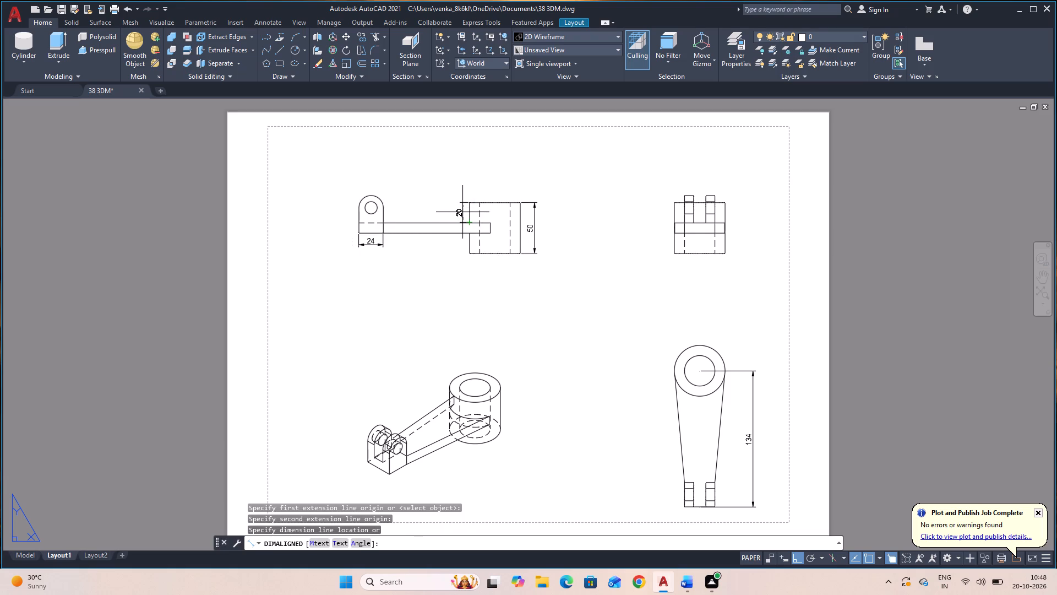
click(461, 212)
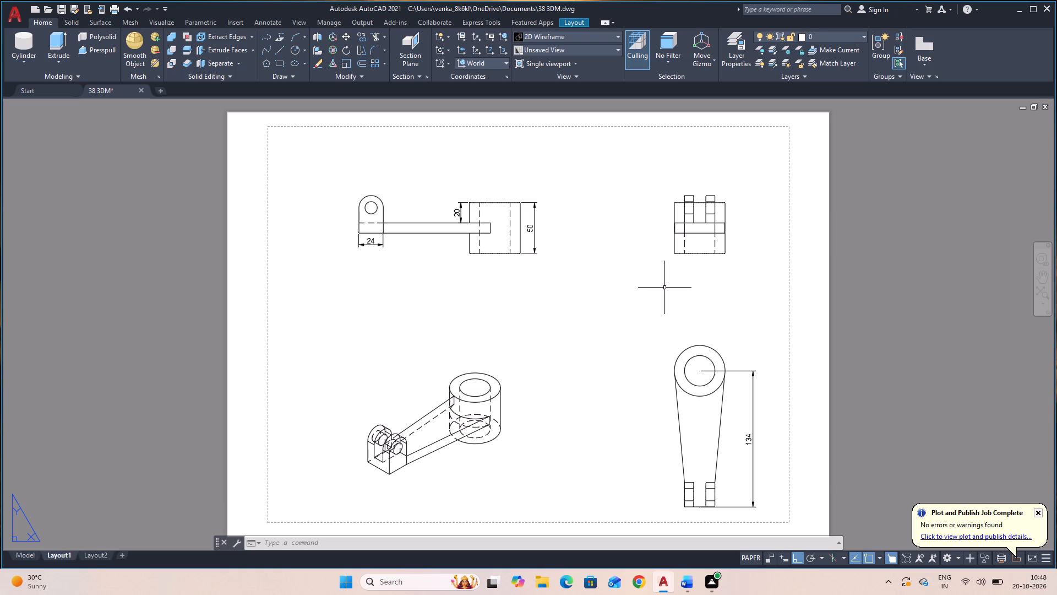
Add an aligned dimension across the fork's full width at its outer end in the plan view.
key(space)
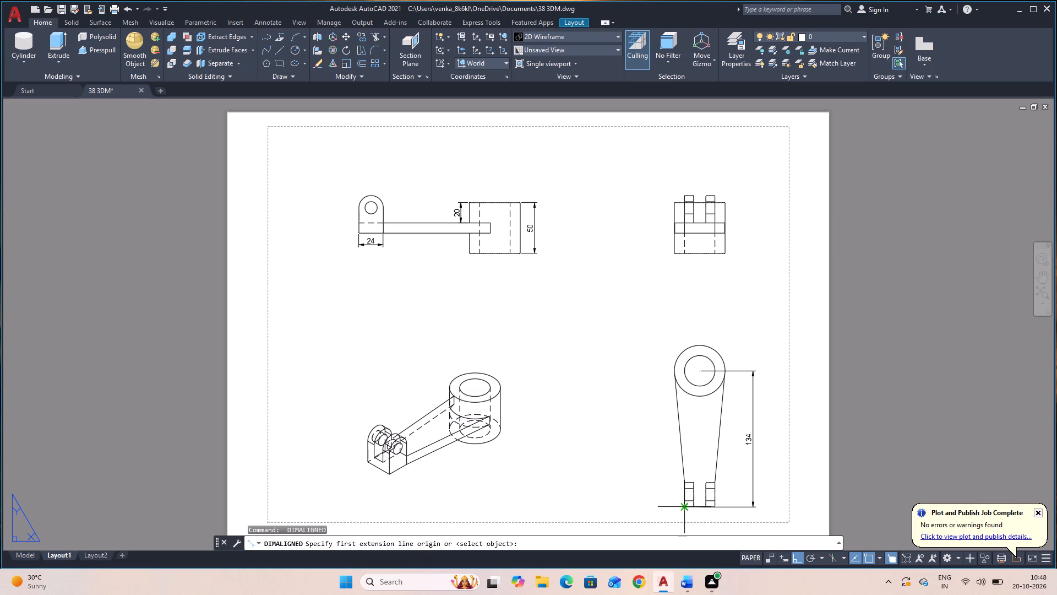
scroll(683, 507, up, 2)
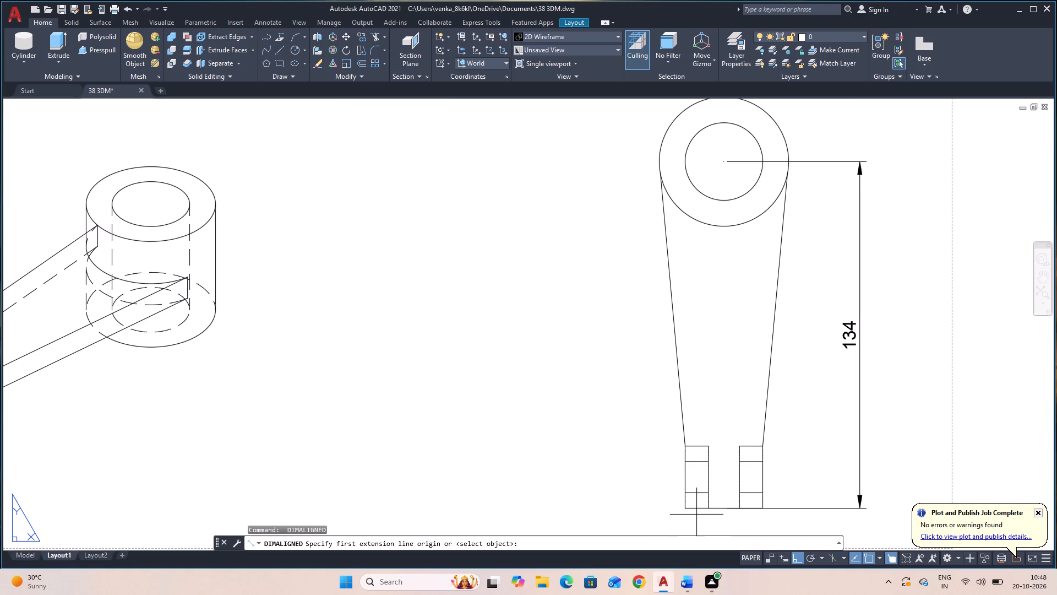
click(687, 510)
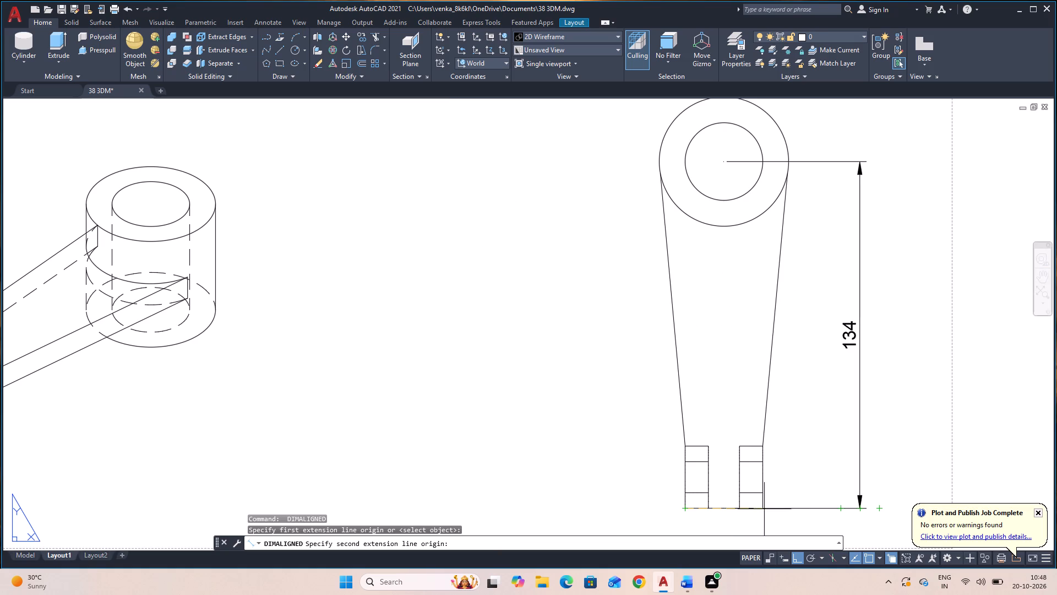
click(761, 508)
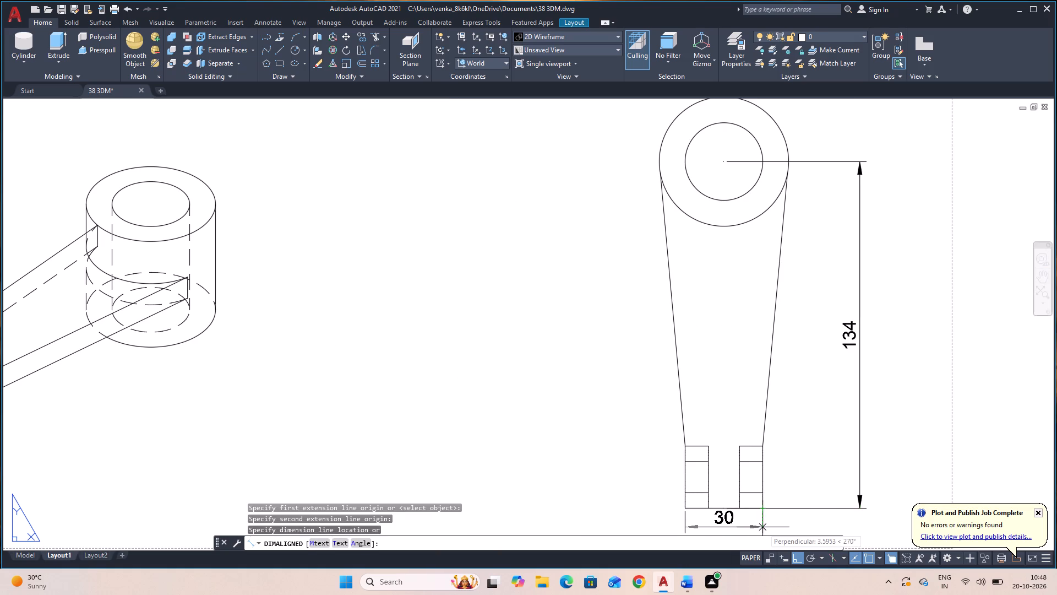
click(762, 528)
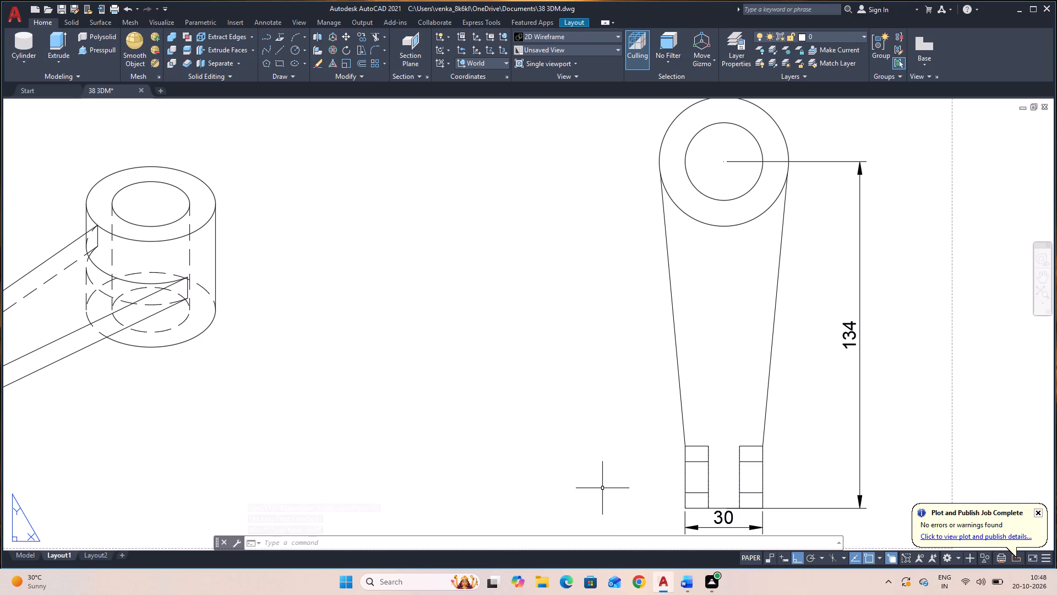
scroll(607, 483, down, 2)
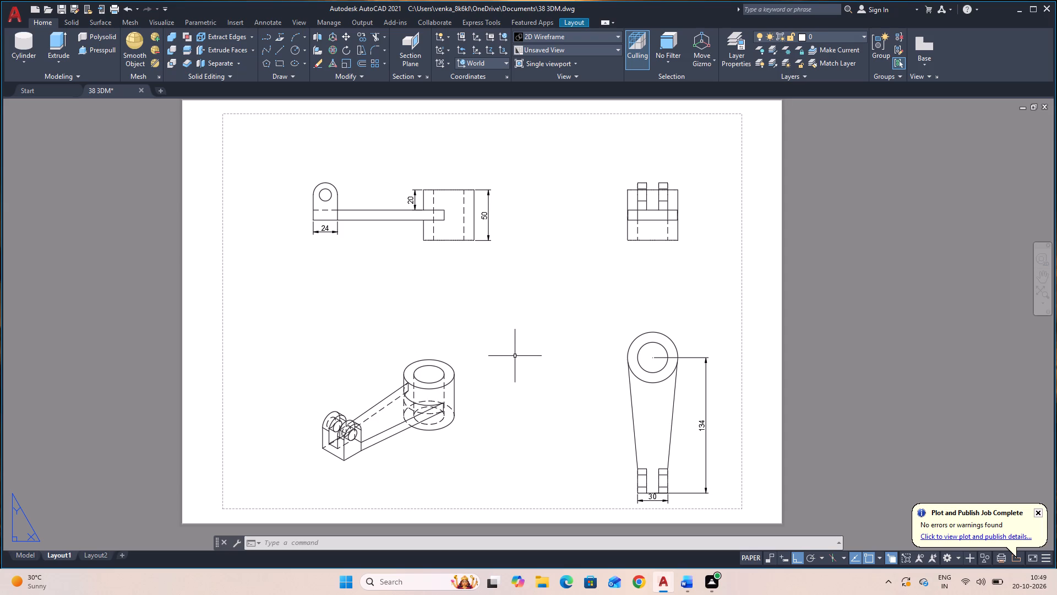
Add an aligned dimension for the arm's thickness in the side view, between the fork and the cylinder.
key(space)
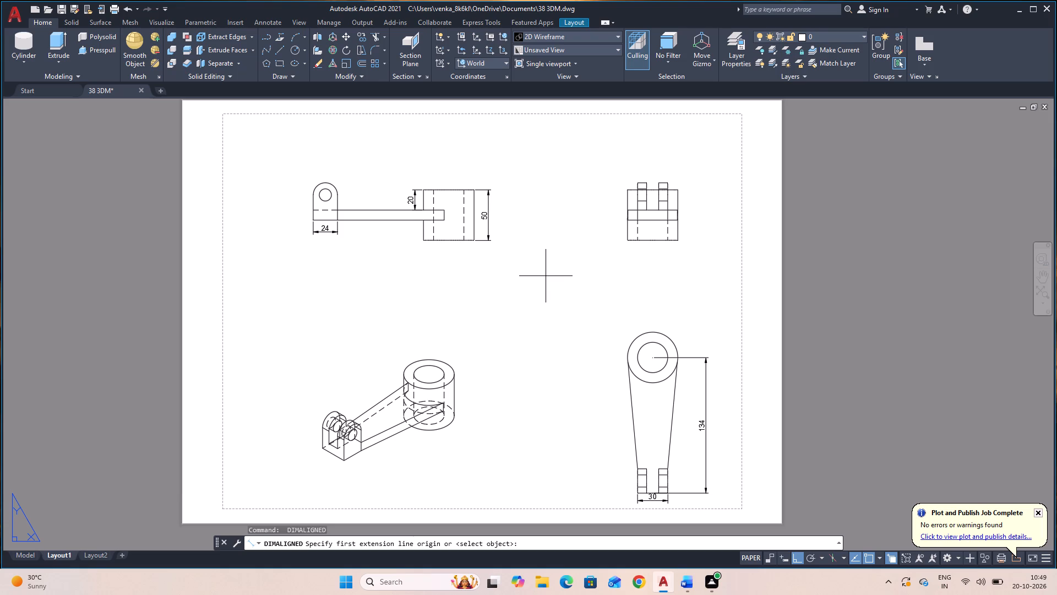
click(391, 209)
click(391, 221)
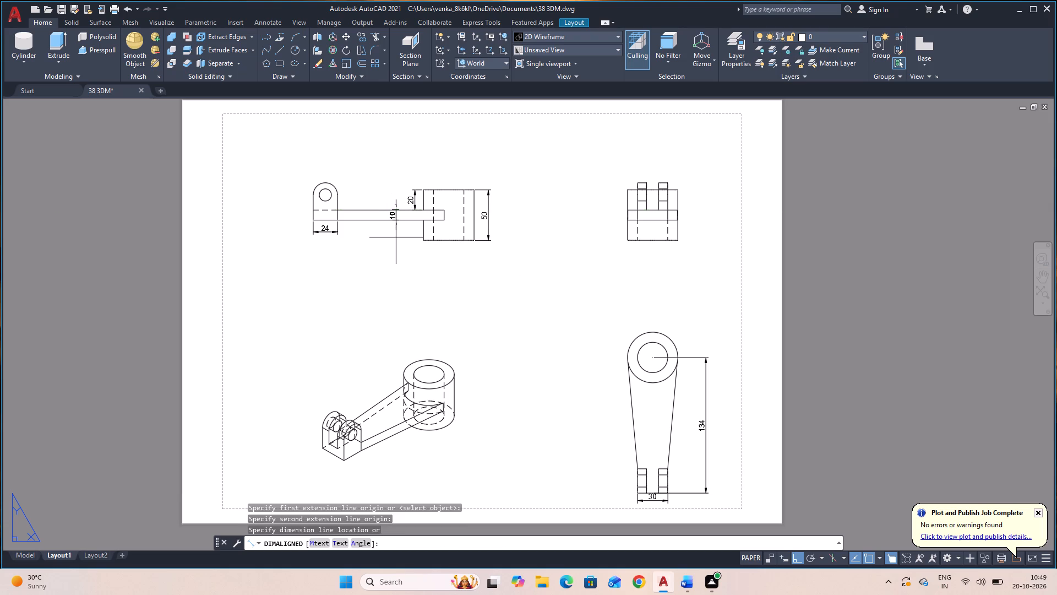
click(393, 237)
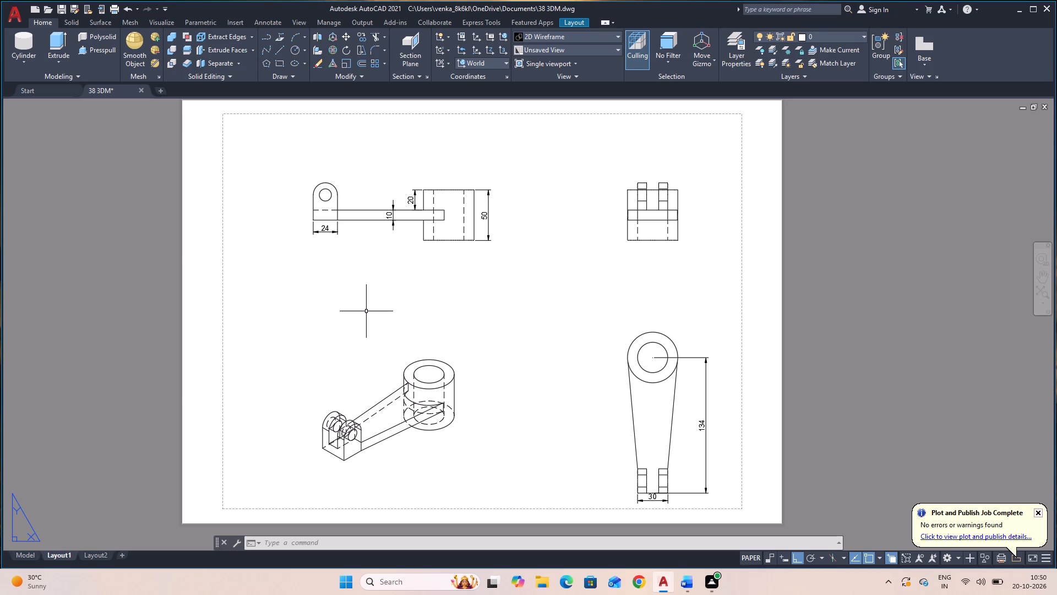
Add a radius dimension to the fork's pin hole in the side view, placed outside the fork.
text(DRA)
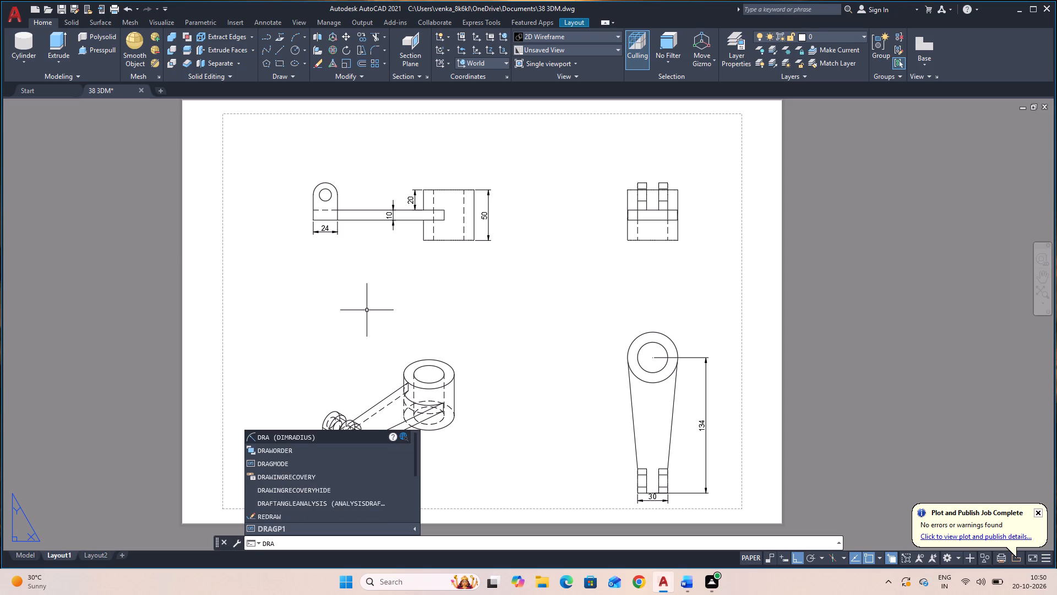
key(space)
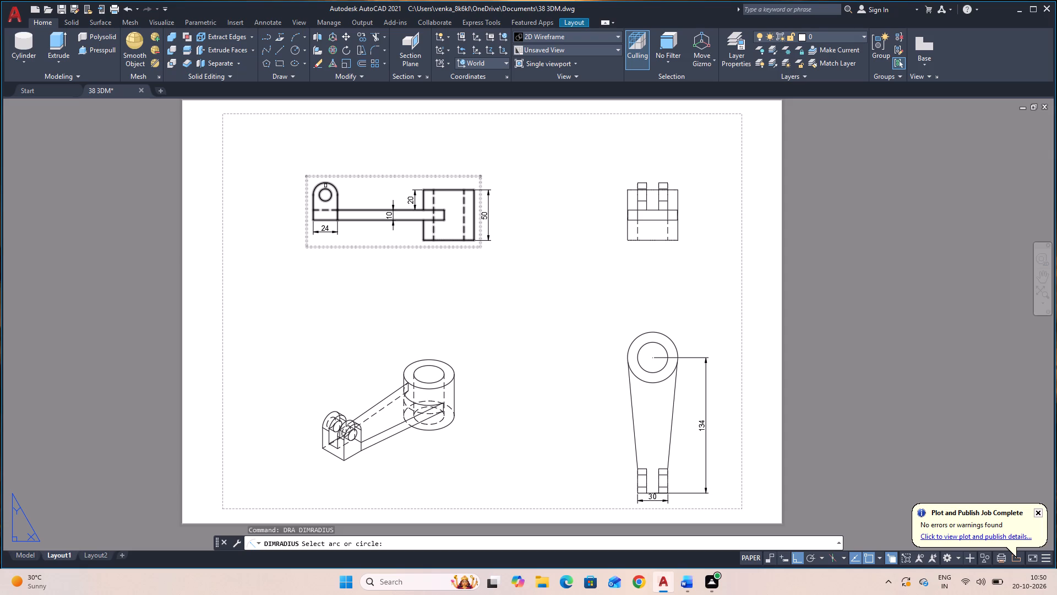
click(327, 190)
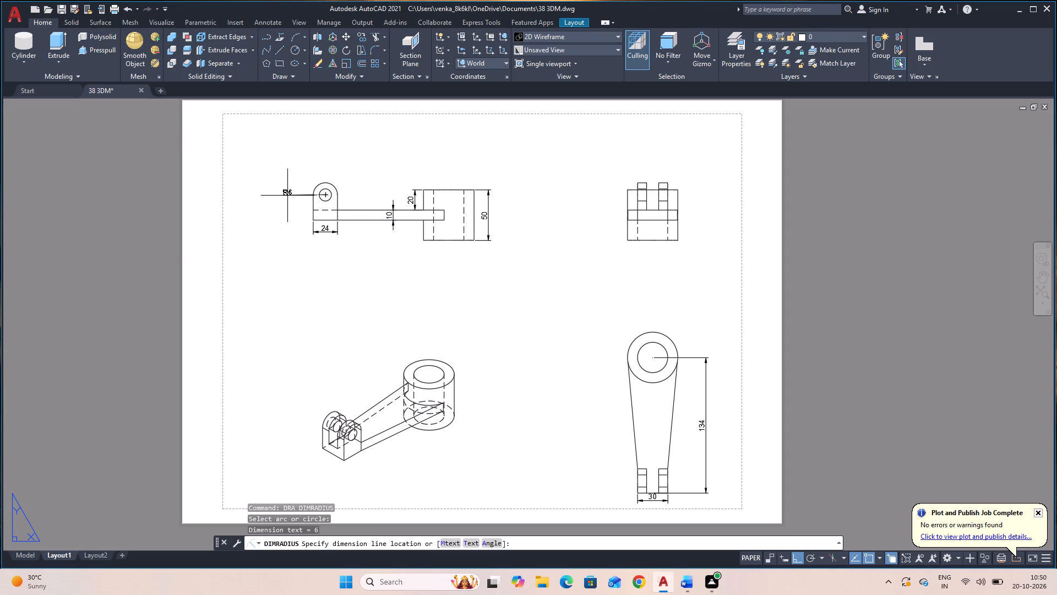
click(307, 196)
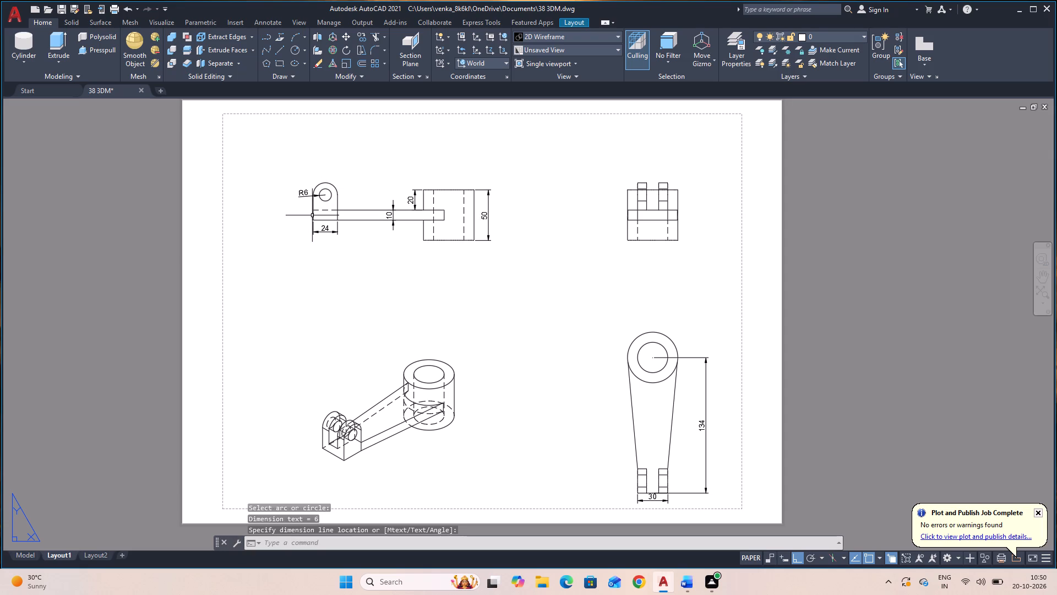
key(space)
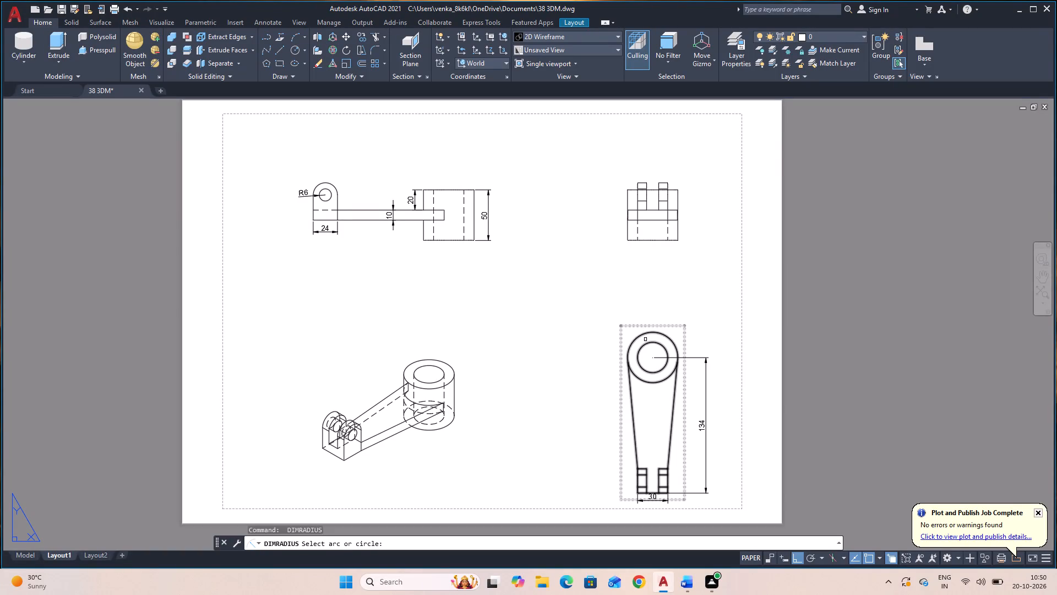
key(Escape)
Add diameter dimensions to the cylinder's outer circle and its bore in the plan view, placed outside the circles.
text(DDI)
key(space)
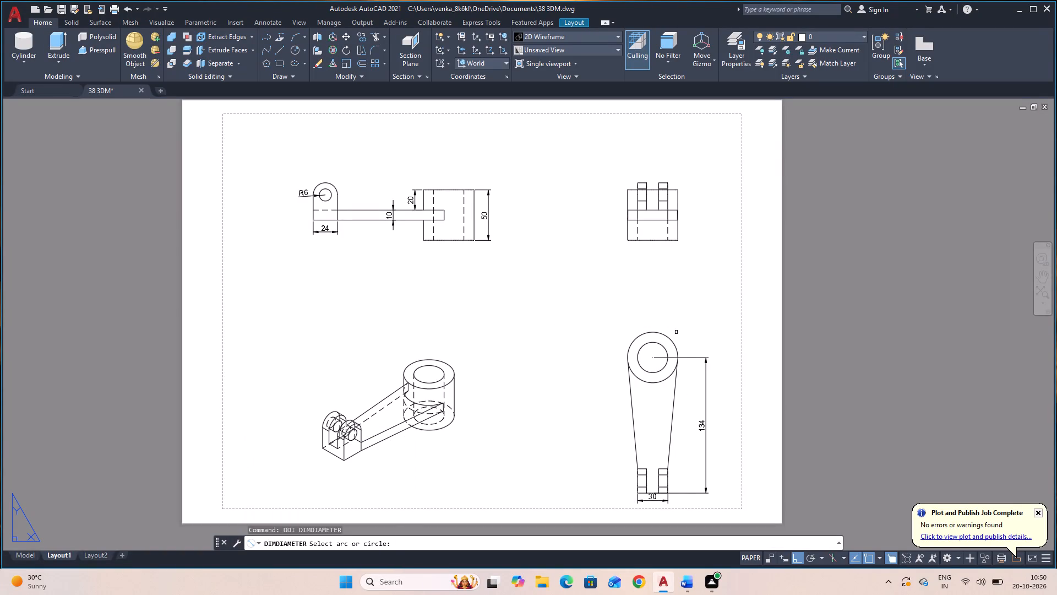
click(670, 341)
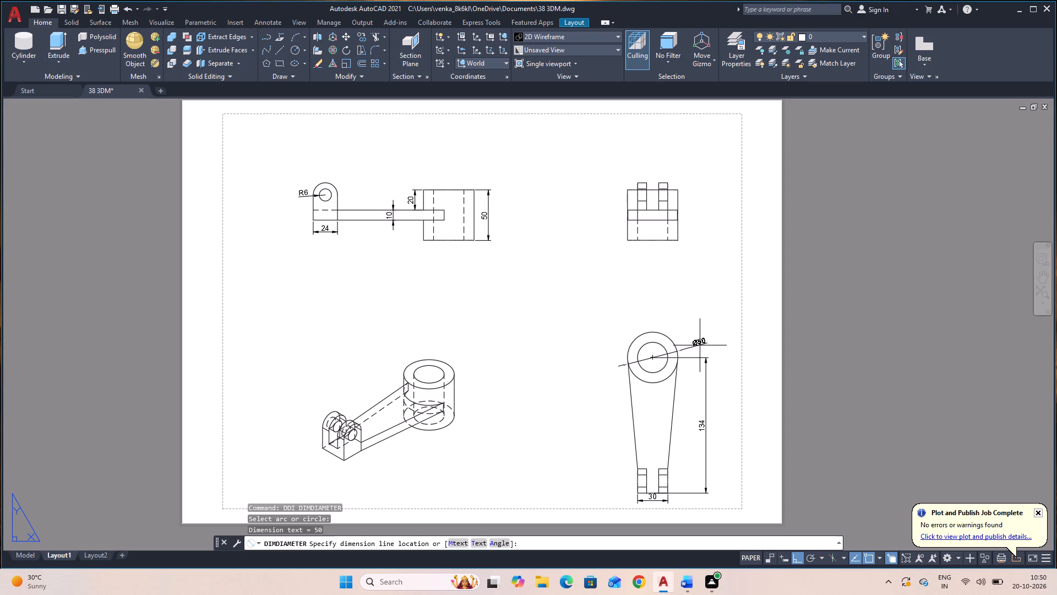
click(698, 346)
key(space)
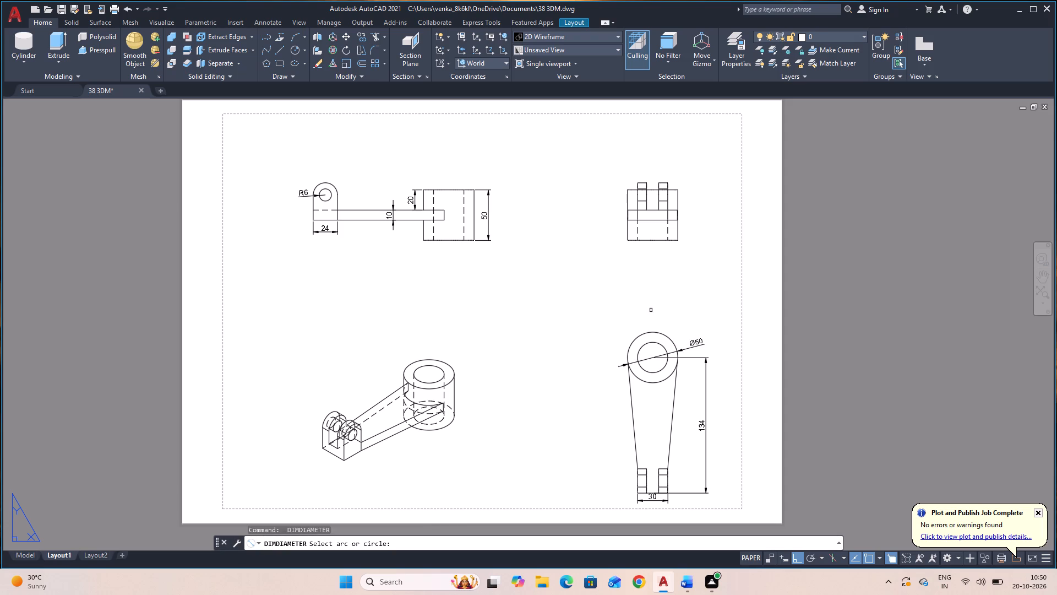
click(652, 344)
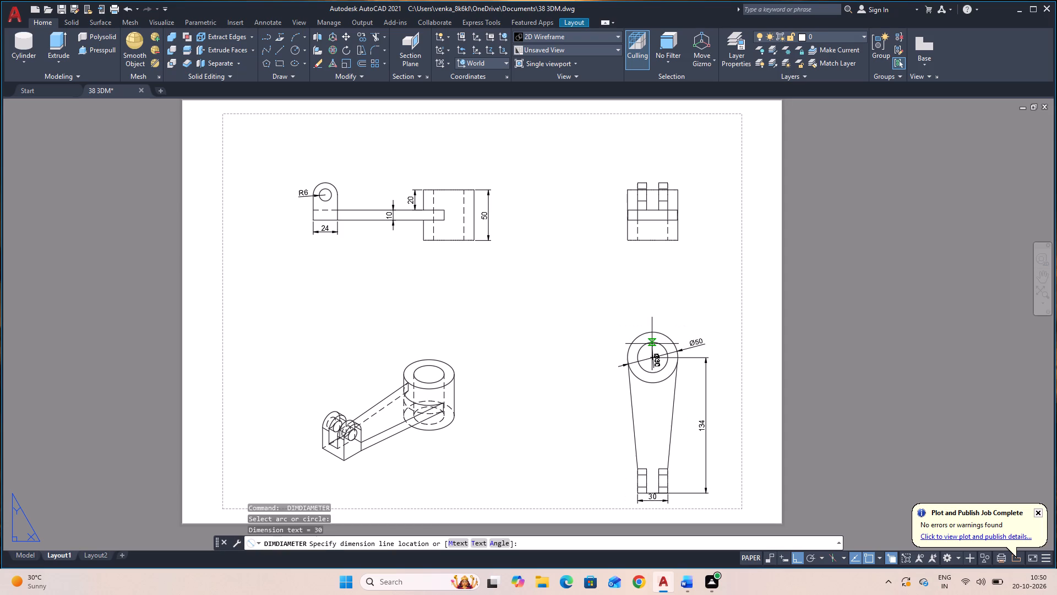
click(691, 327)
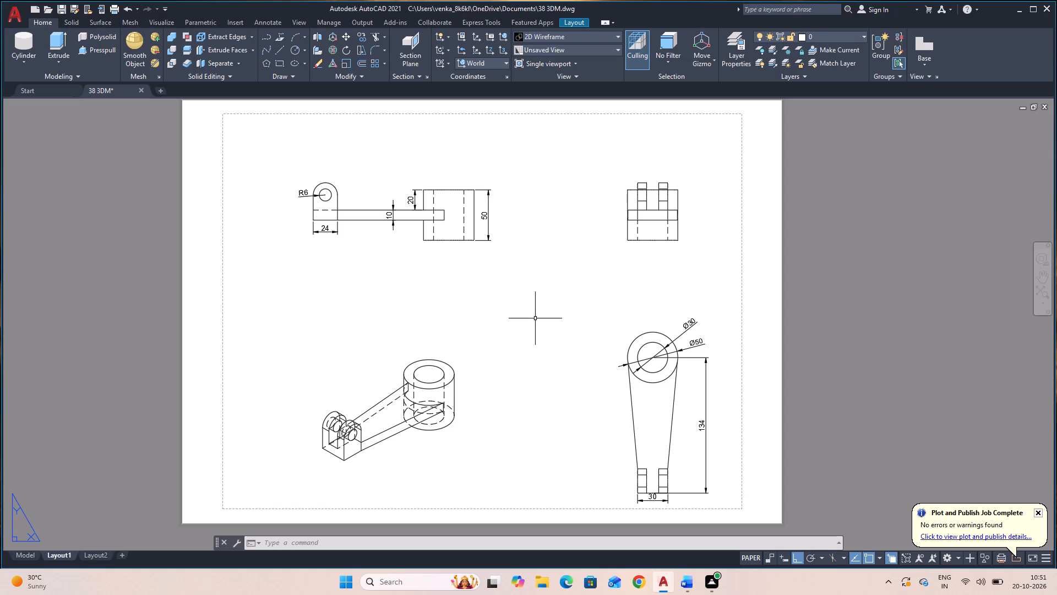
Change the isometric view's display style to shaded with visible lines only.
double_click(426, 399)
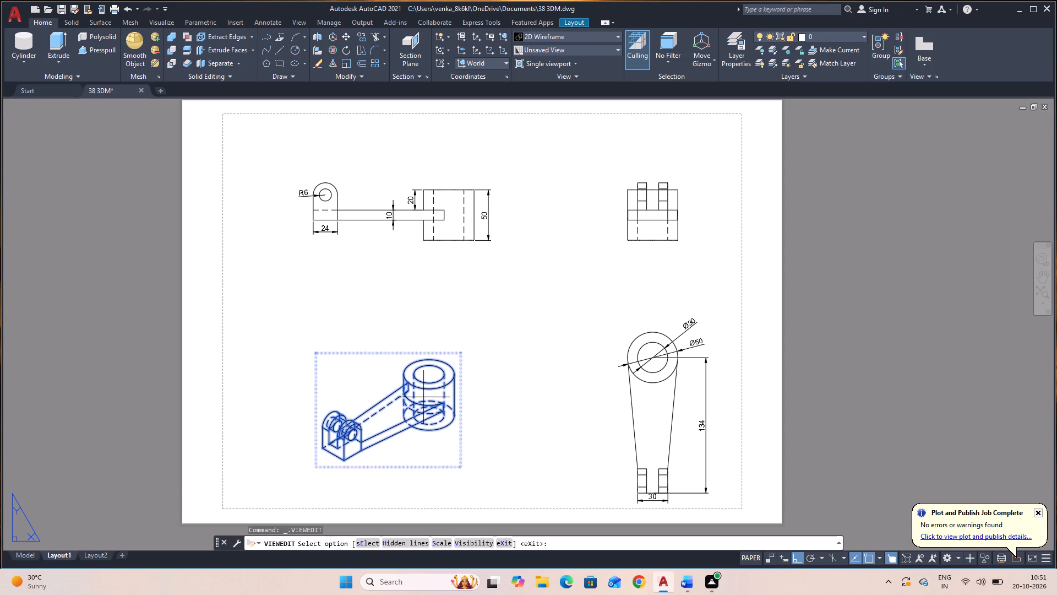
click(75, 59)
click(95, 144)
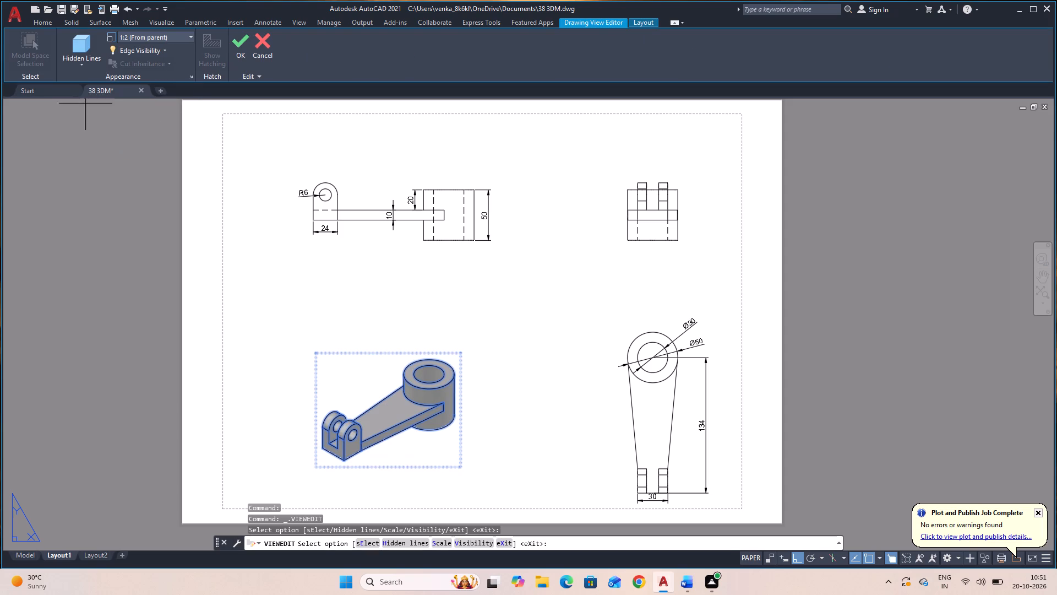
key(Escape)
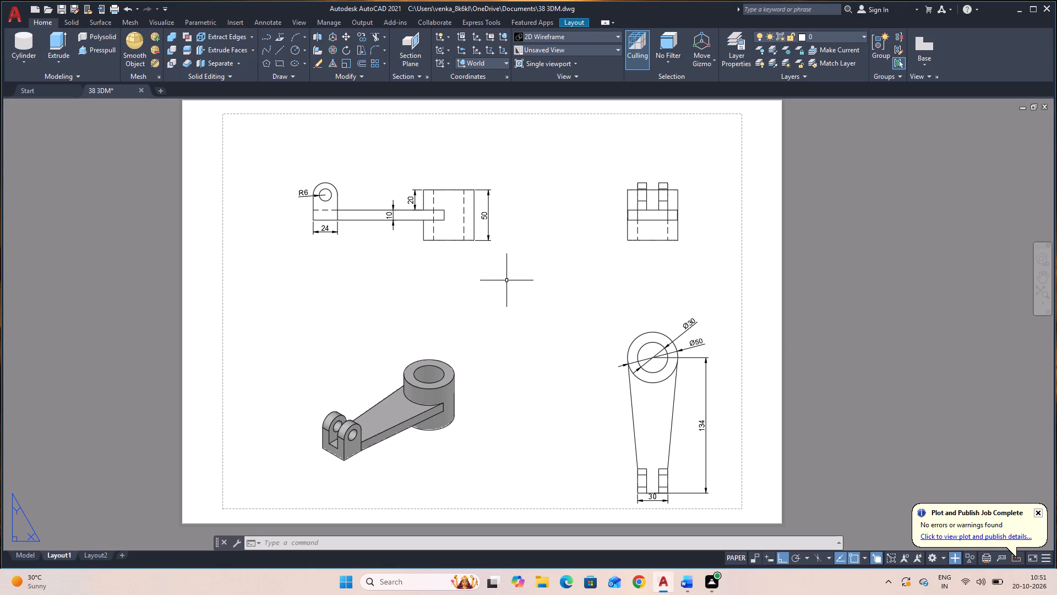
key(space)
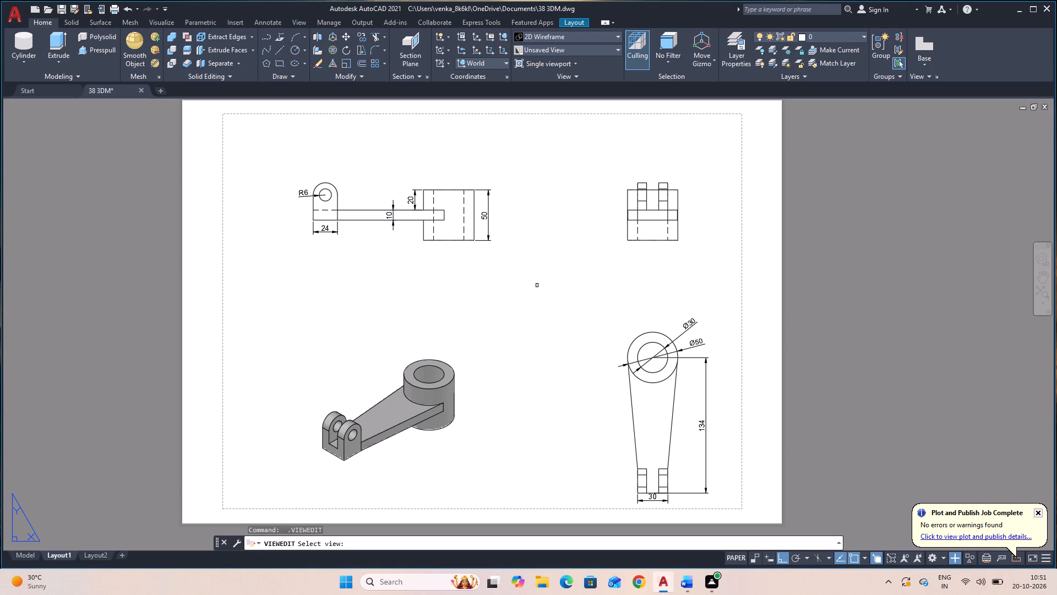
key(Escape)
Add an aligned dimension for the cylinder's width below its bottom edge in the base view.
text(DAL)
key(space)
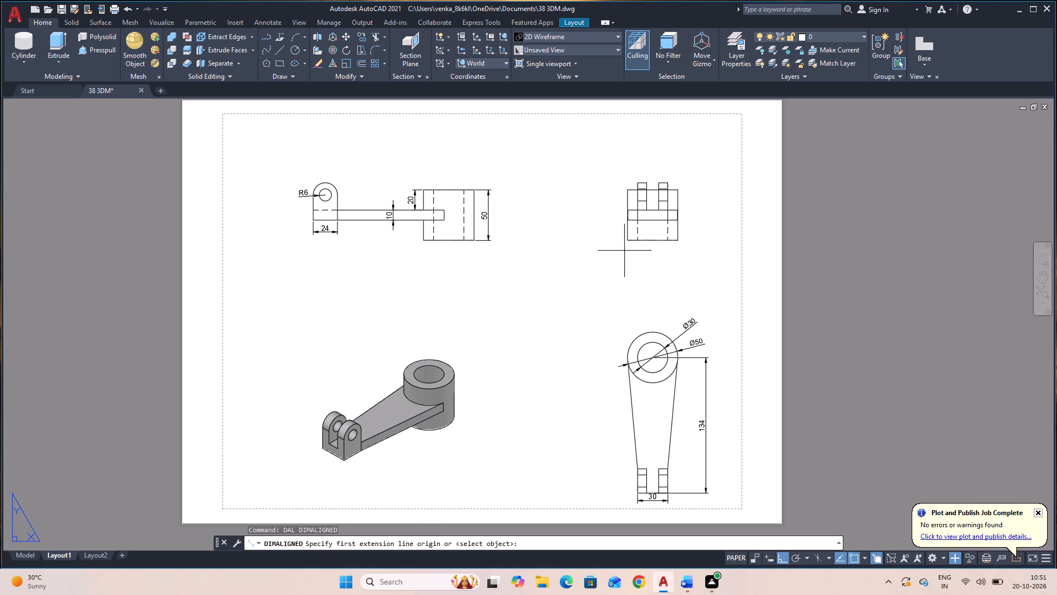
click(629, 239)
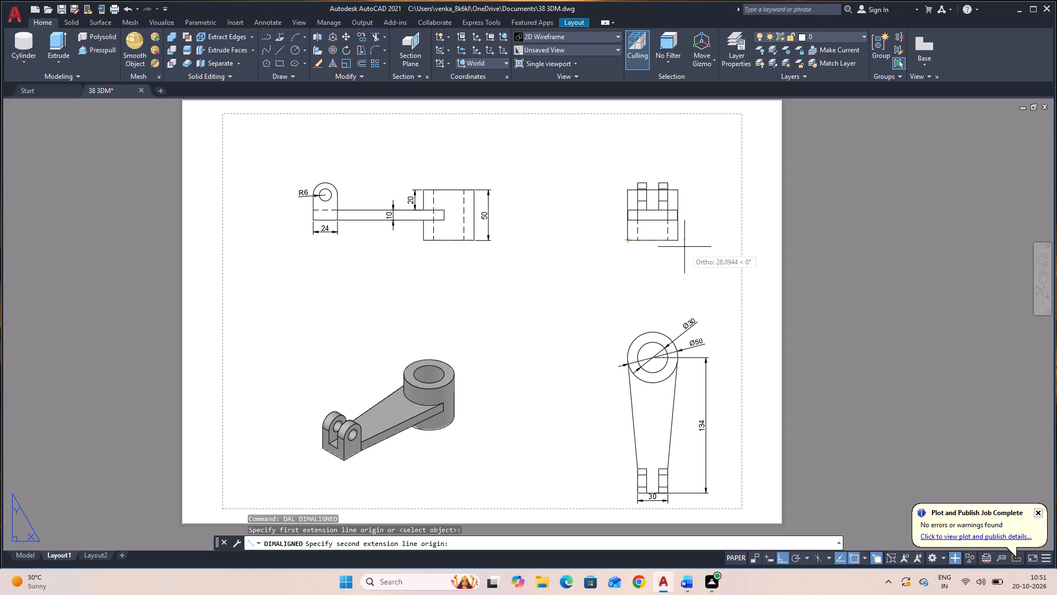
click(678, 241)
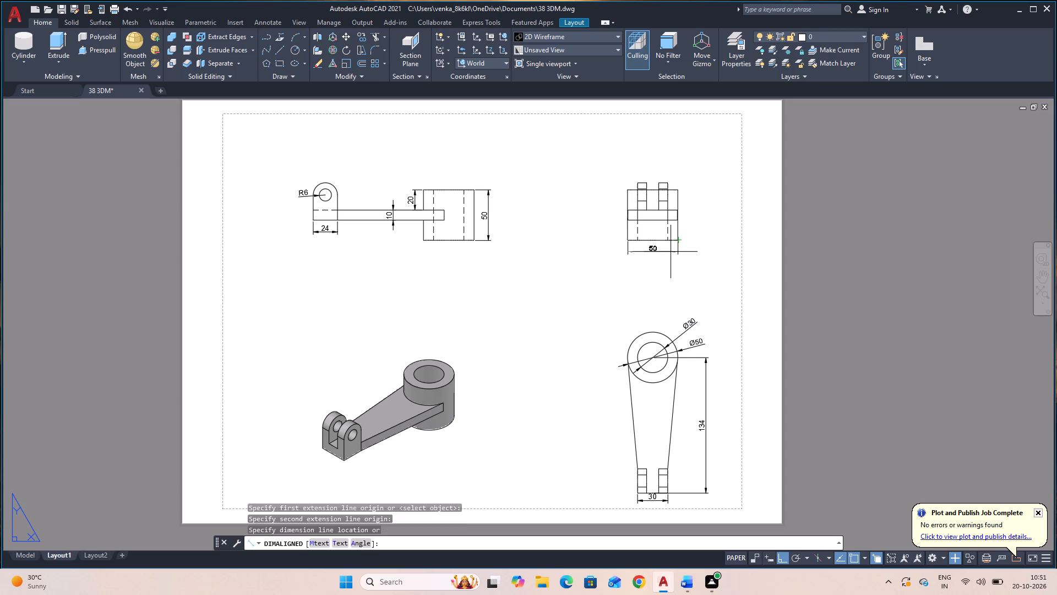
click(663, 252)
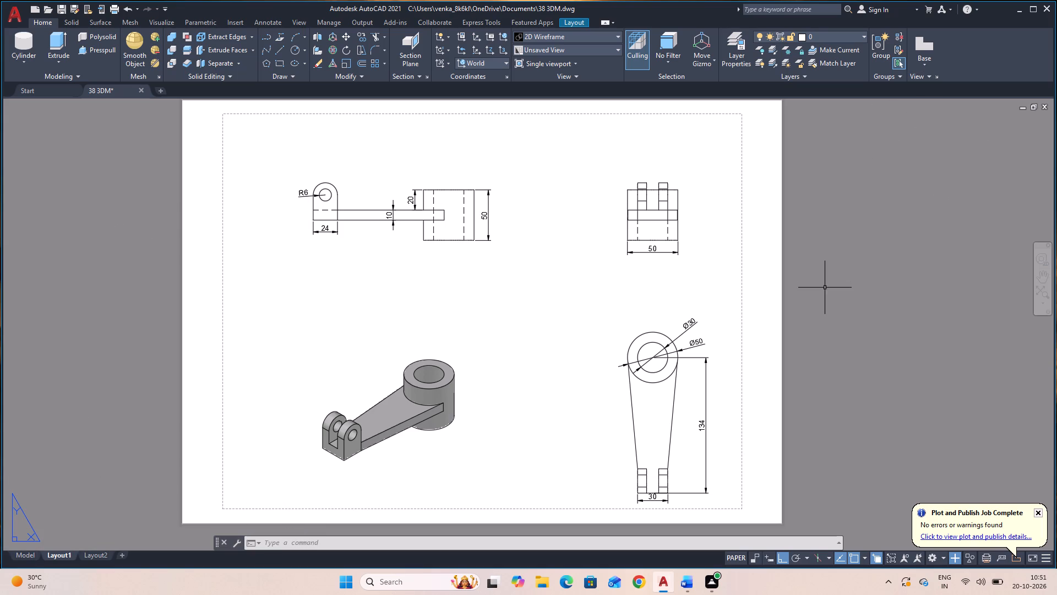
Configure the Layout1 plot to use the DWG To PDF.pc3 plotter and the monochrome.ctb plot style table.
key(ctrl+p)
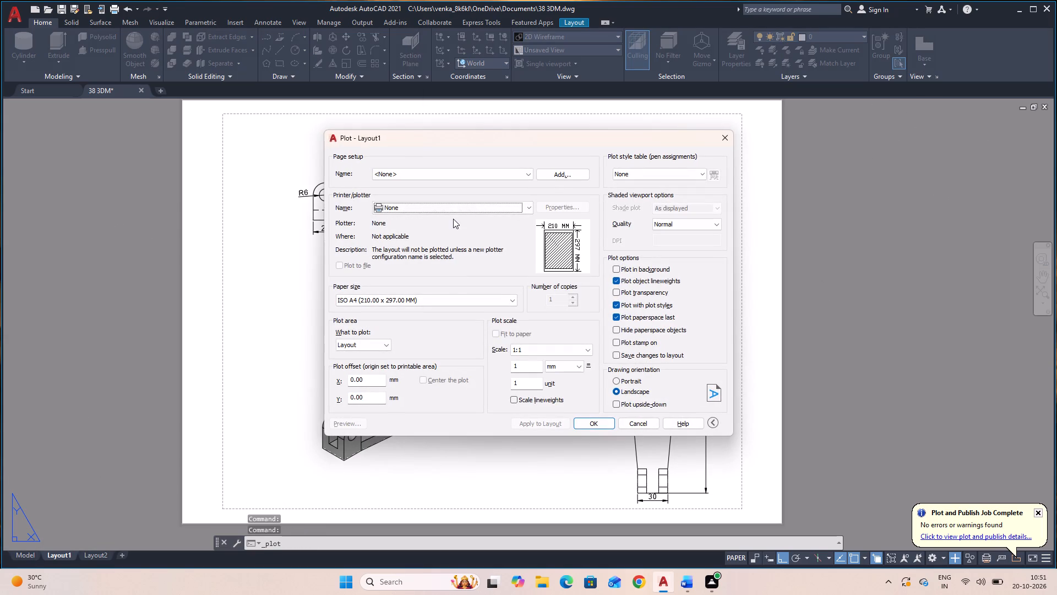
click(453, 212)
click(454, 326)
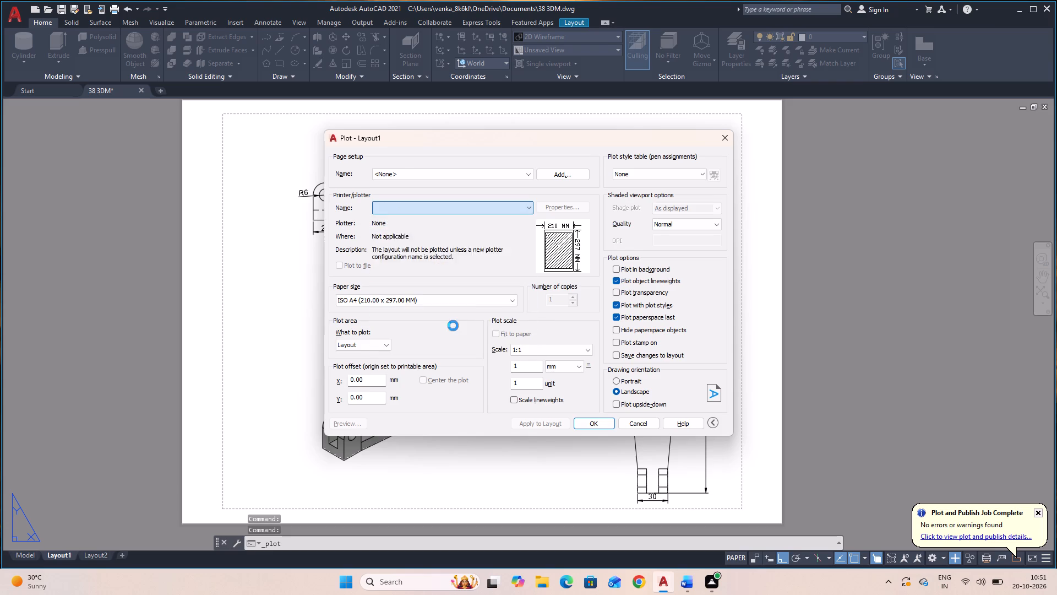
click(661, 175)
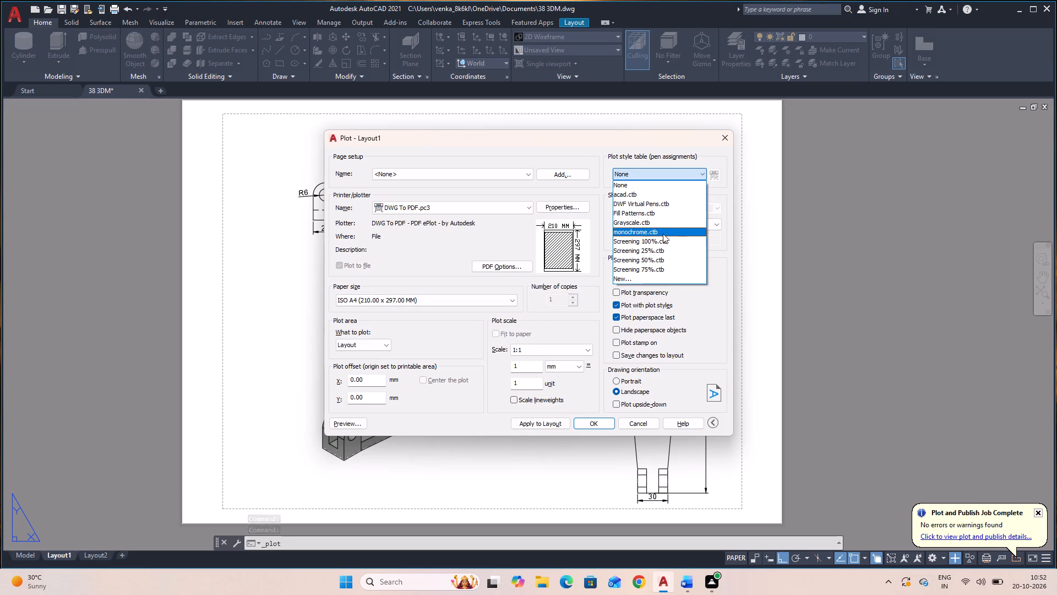
click(663, 234)
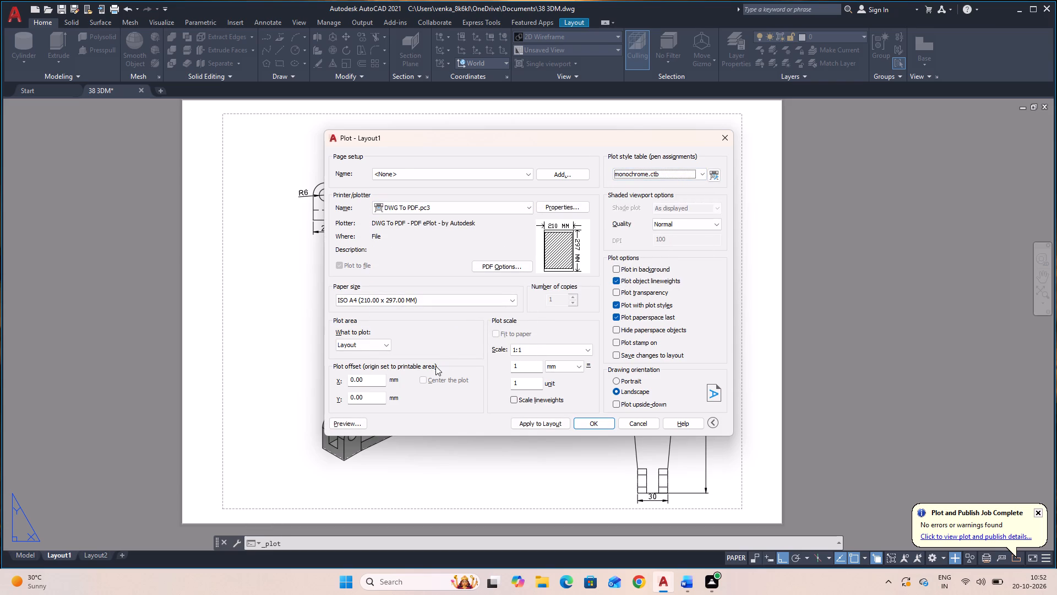
Set the plot area to a window enclosing all four views just outside the printable-area border, and center the plot.
click(364, 349)
click(382, 373)
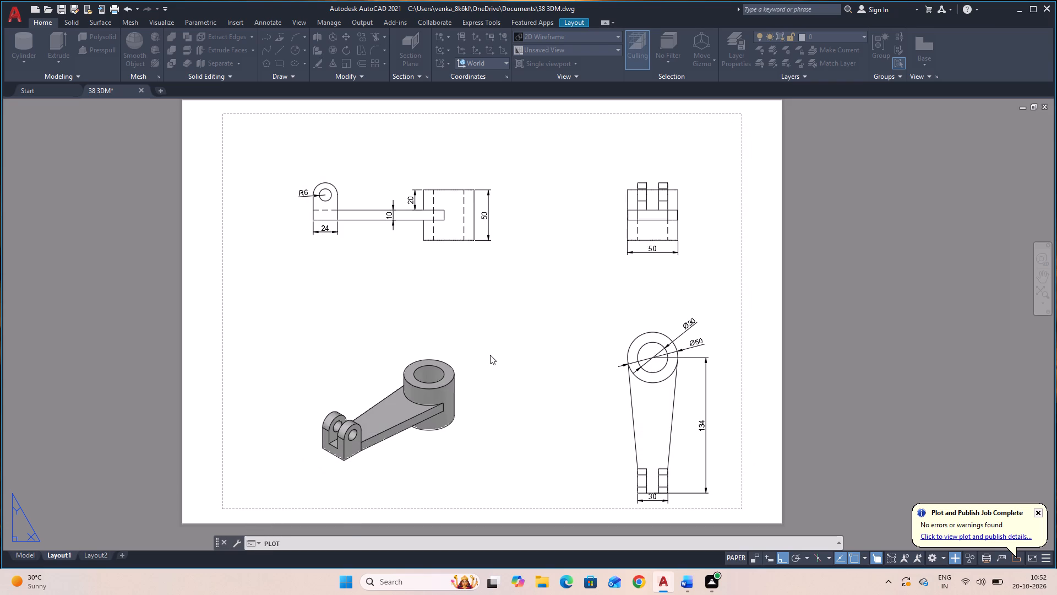
click(212, 109)
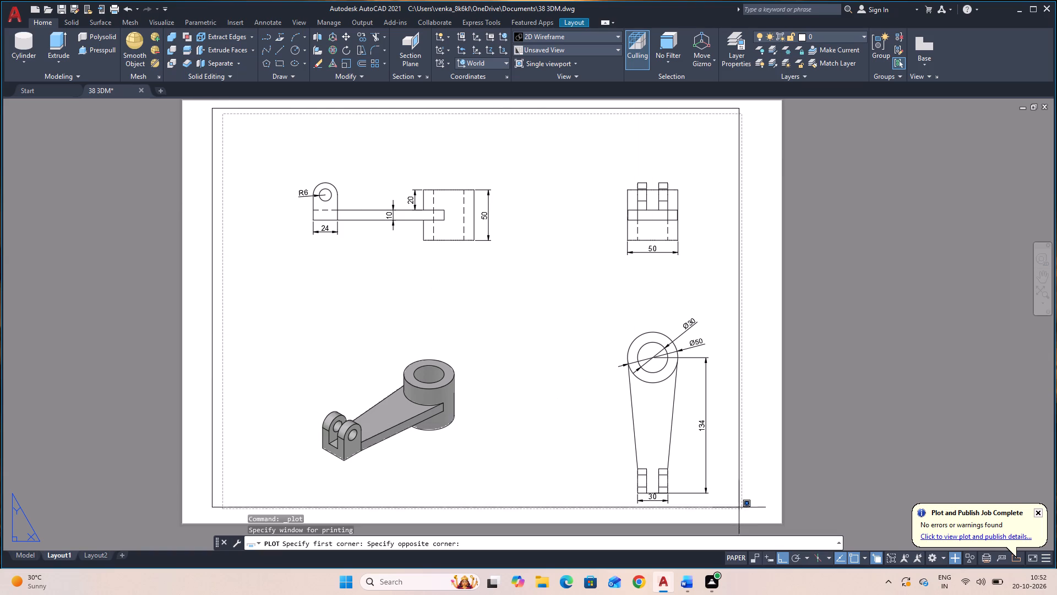
click(750, 517)
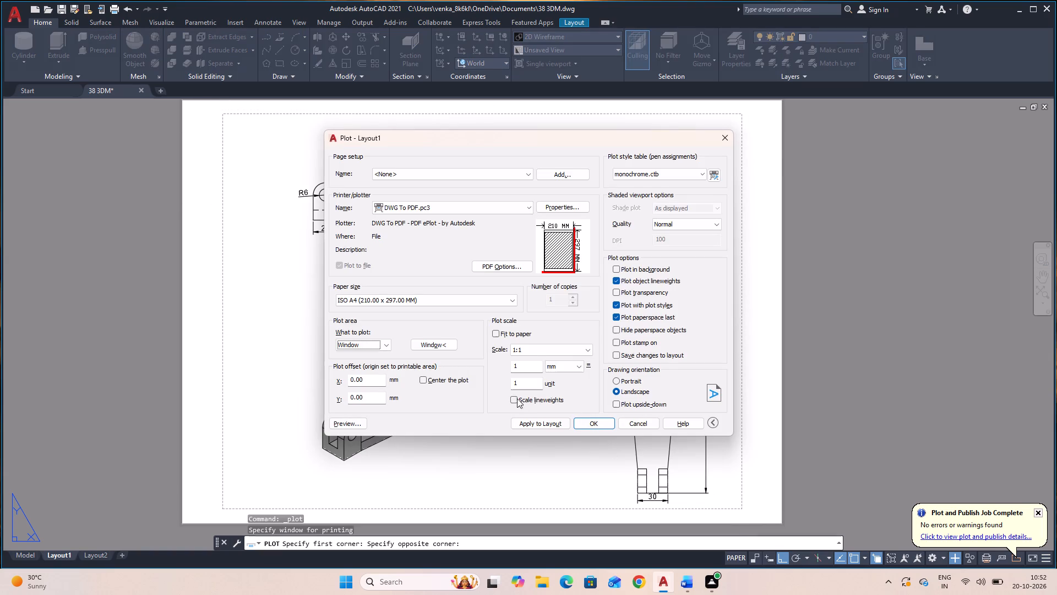
click(459, 382)
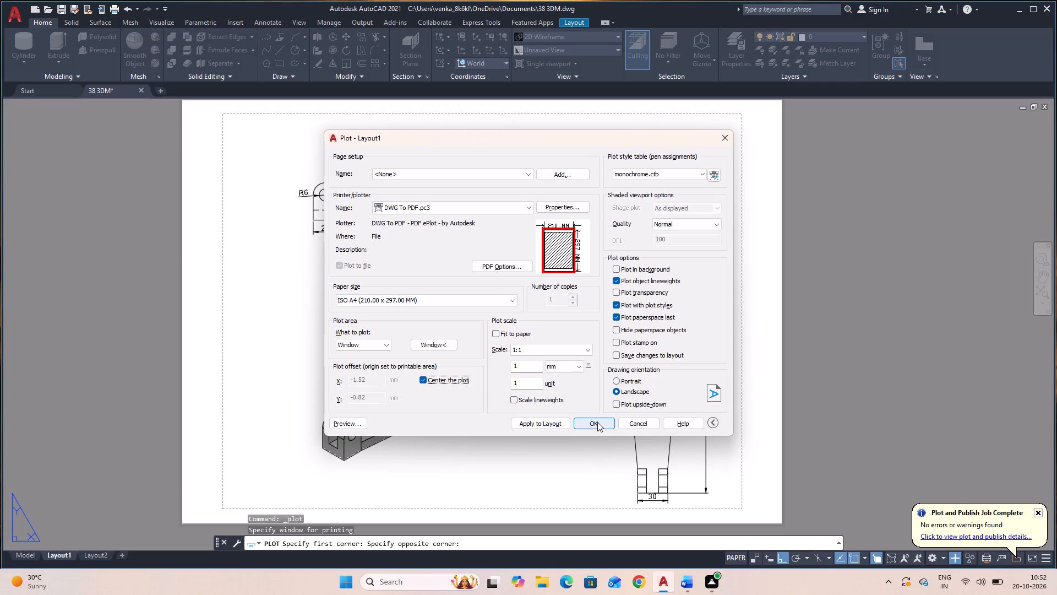
Plot the sheet to the Documents folder as 38 3DM-Layout1.pdf and close the PDF viewer.
click(597, 422)
click(578, 393)
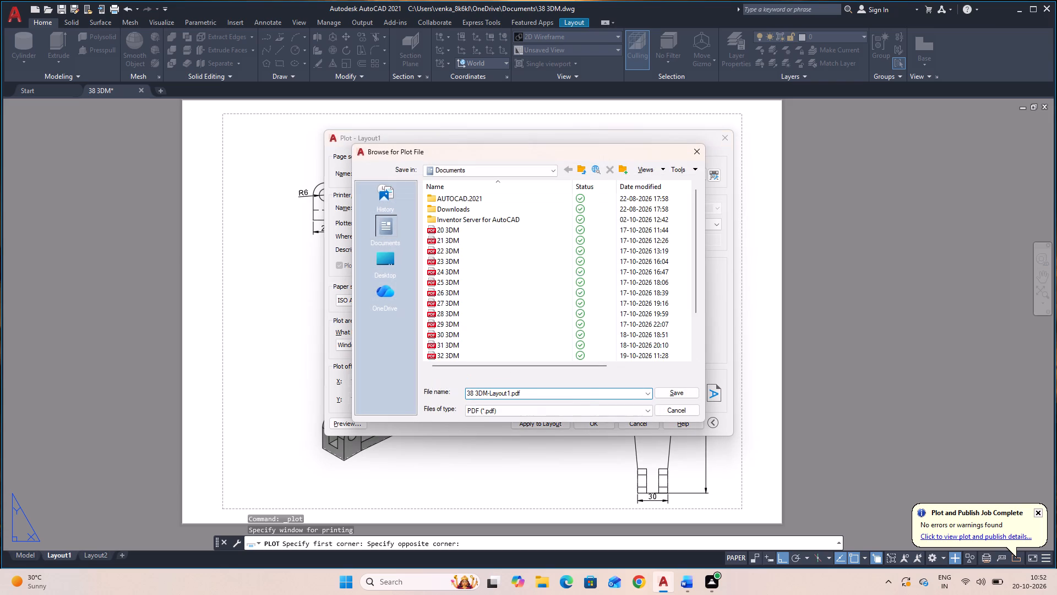
key(Return)
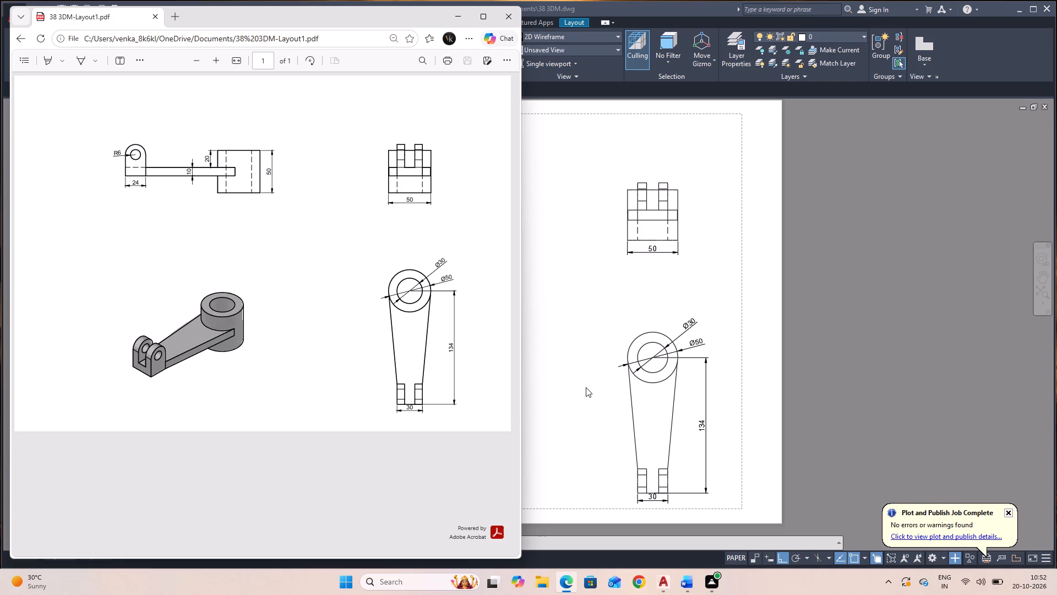
click(512, 13)
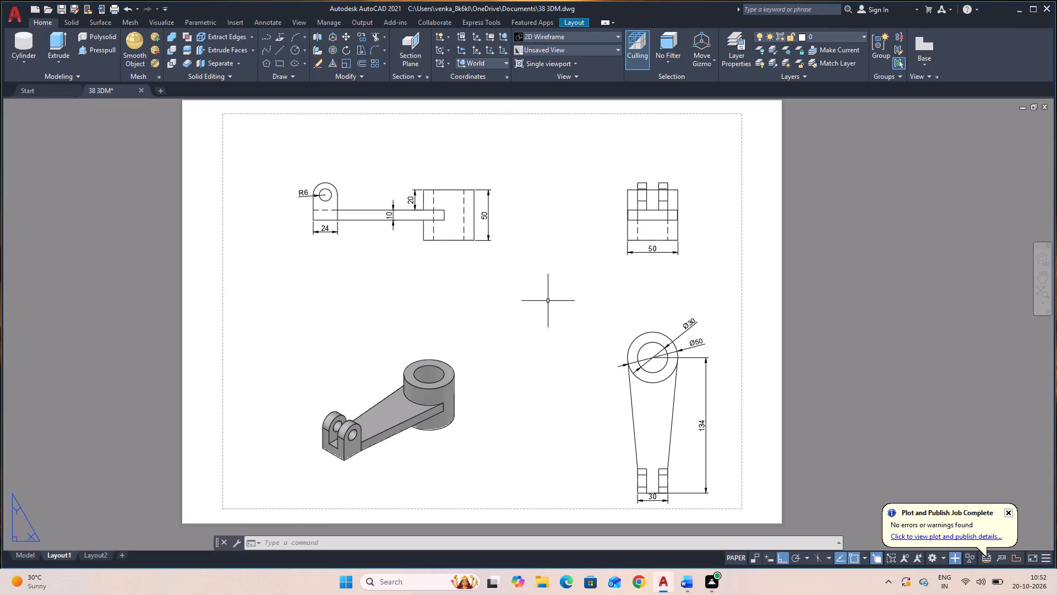